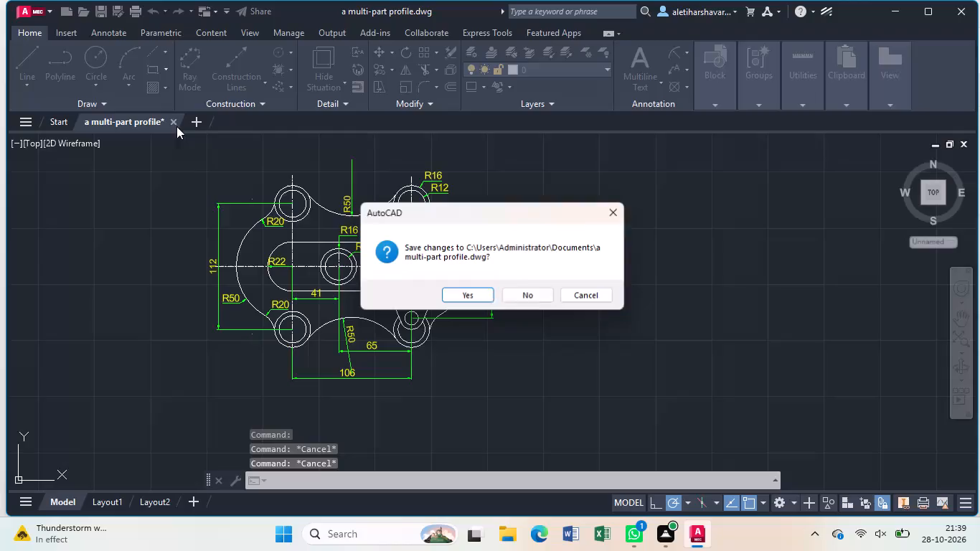
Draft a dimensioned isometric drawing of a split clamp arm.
Close the multi-part profile drawing without saving its changes and create a new blank drawing.
{"action": "left_click", "coordinate": [547, 290]}
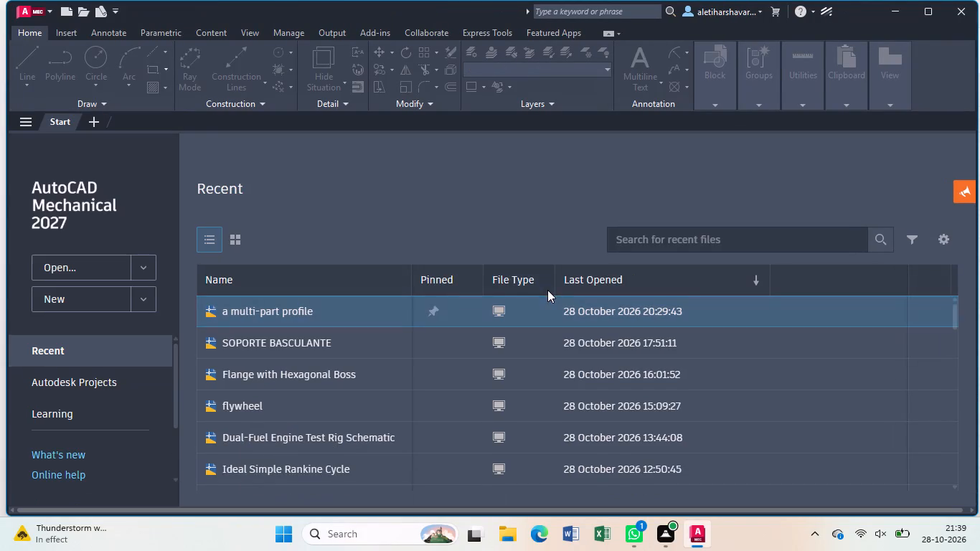
{"action": "left_click", "coordinate": [92, 301]}
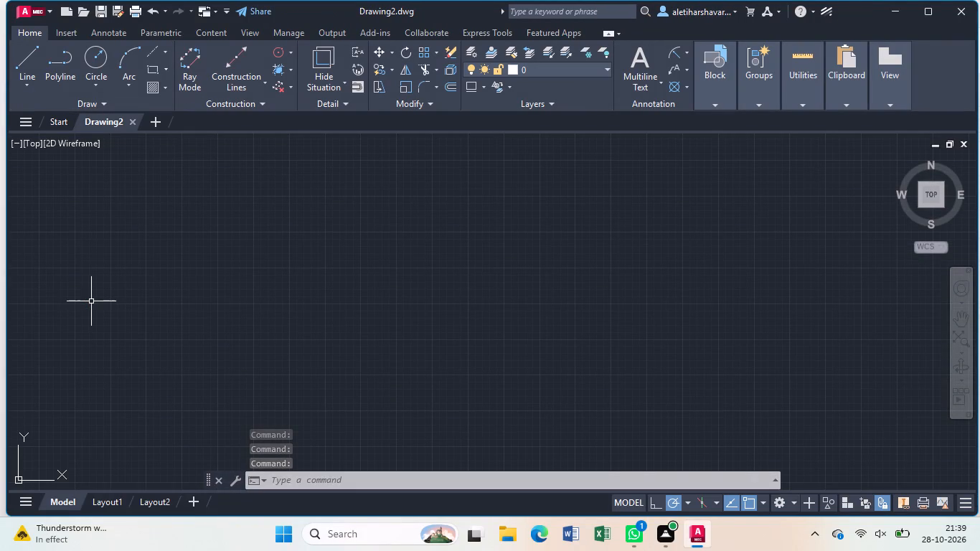
Turn on isometric drafting with the left isoplane active.
{"action": "left_click", "coordinate": [32, 56]}
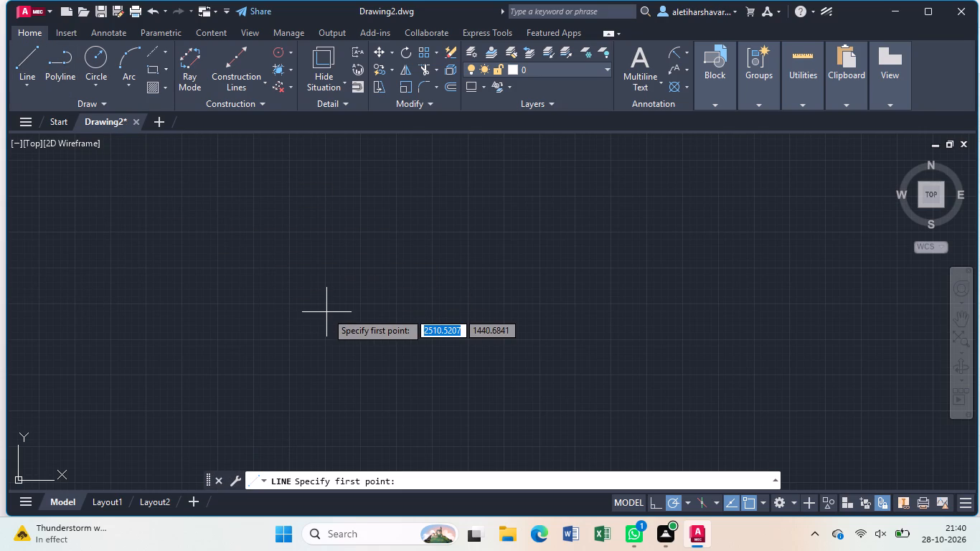
{"action": "left_click", "coordinate": [704, 504]}
{"action": "key", "text": "Escape"}
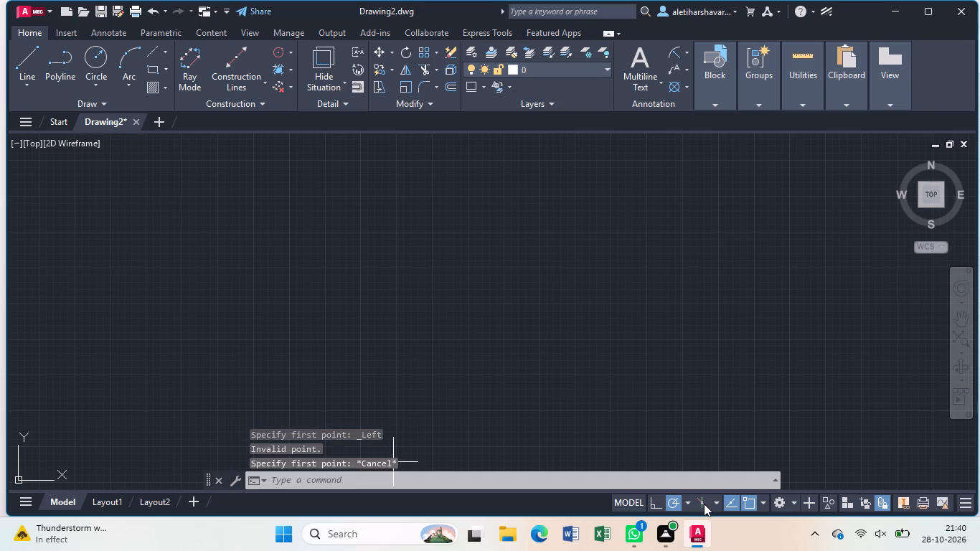
{"action": "left_click", "coordinate": [704, 504]}
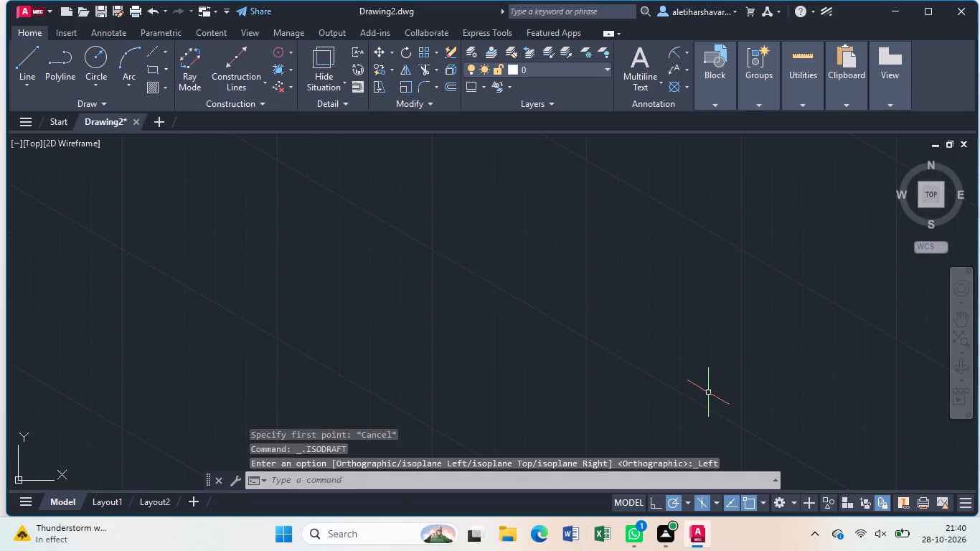
Draw a single line 75 units long, rising at 30°, in the middle of the drawing area.
{"action": "type", "text": "lo"}
{"action": "left_click", "coordinate": [745, 453]}
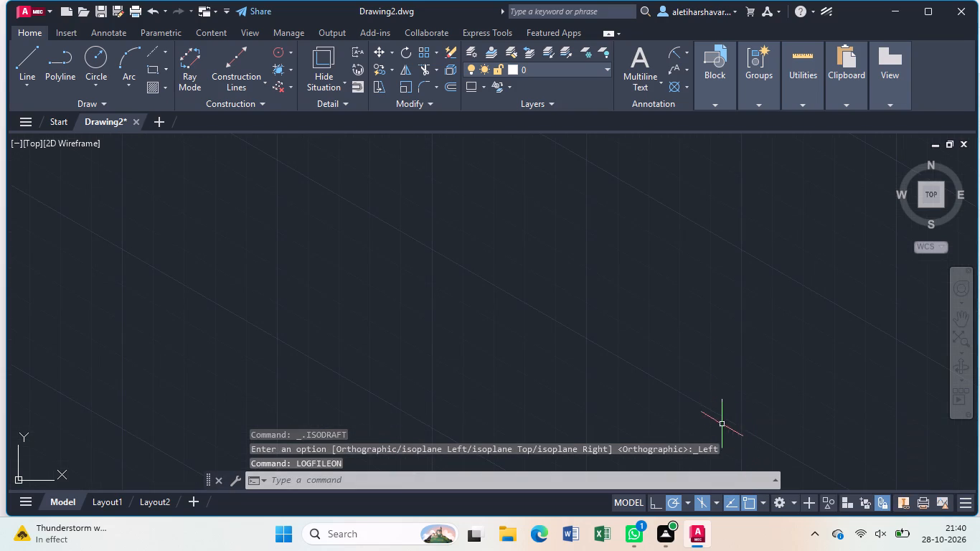
{"action": "key", "text": "l"}
{"action": "key", "text": "Return"}
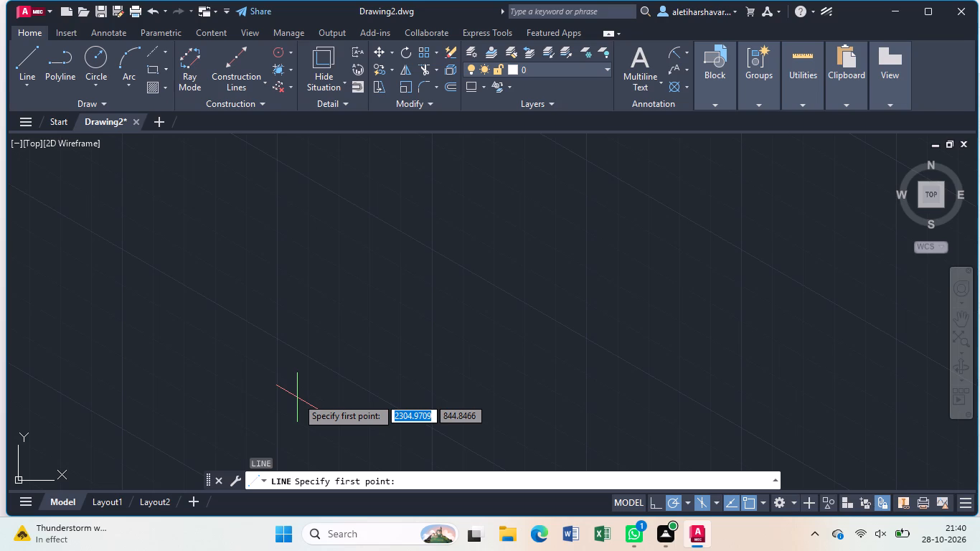
{"action": "left_click", "coordinate": [333, 346]}
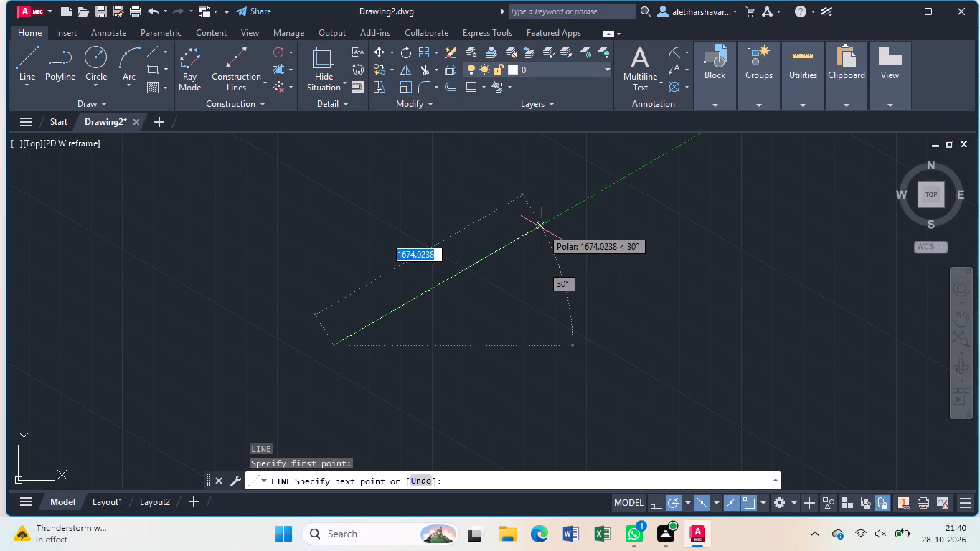
{"action": "type", "text": "75"}
{"action": "key", "text": "Return"}
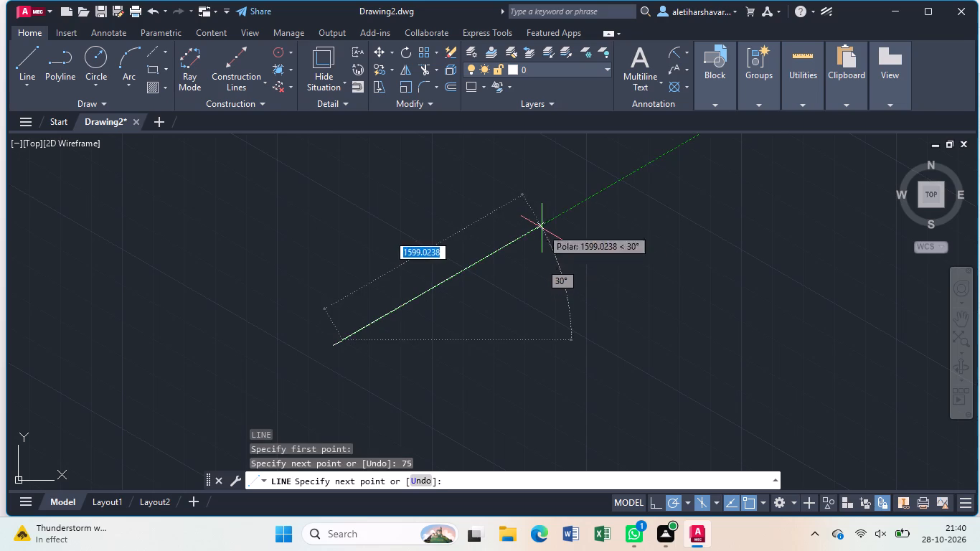
{"action": "key", "text": "Escape"}
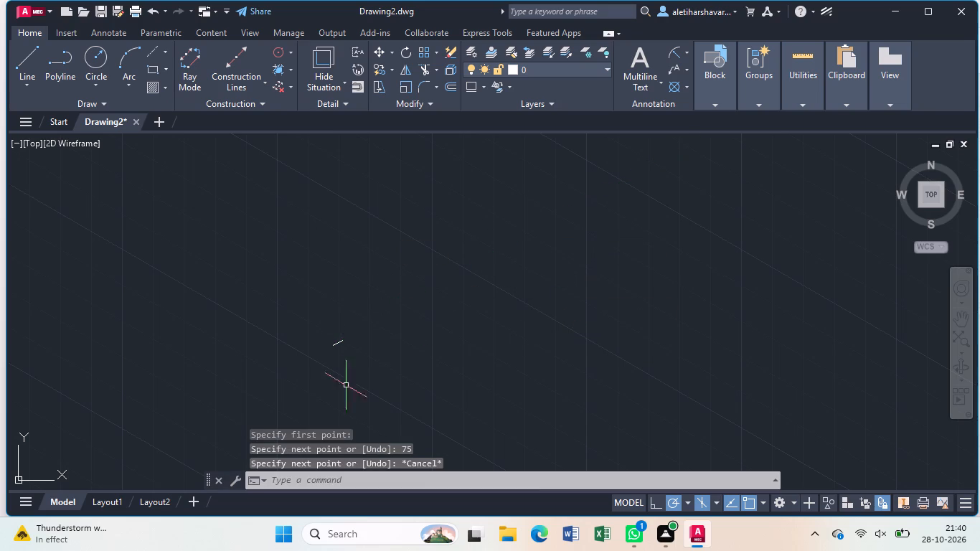
Draw an isocircle of radius 17.5 on the top isoplane, centred on the lower endpoint of the 75-unit line.
{"action": "scroll", "coordinate": [308, 359], "scroll_direction": "up", "scroll_amount": 5}
{"action": "middle_click_drag", "start_coordinate": [514, 255], "coordinate": [491, 352]}
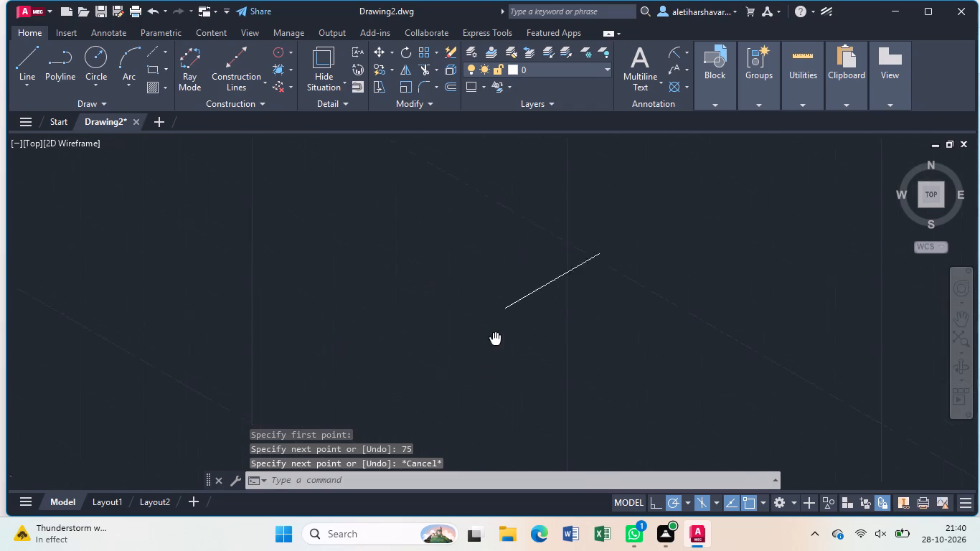
{"action": "middle_click_drag", "start_coordinate": [491, 352], "coordinate": [486, 369]}
{"action": "scroll", "coordinate": [487, 357], "scroll_direction": "up", "scroll_amount": 1}
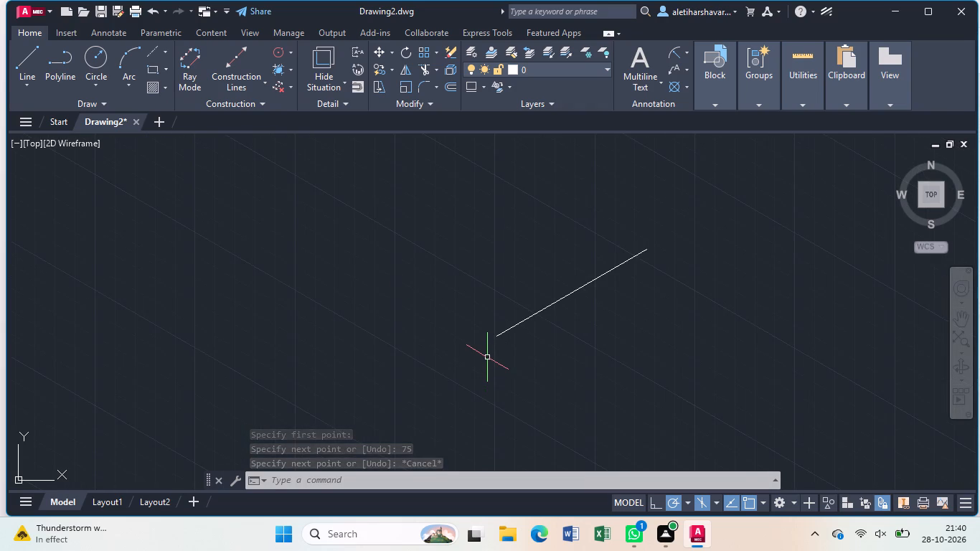
{"action": "scroll", "coordinate": [487, 357], "scroll_direction": "up", "scroll_amount": 1}
{"action": "middle_click_drag", "start_coordinate": [487, 359], "coordinate": [435, 385]}
{"action": "left_click", "coordinate": [487, 359]}
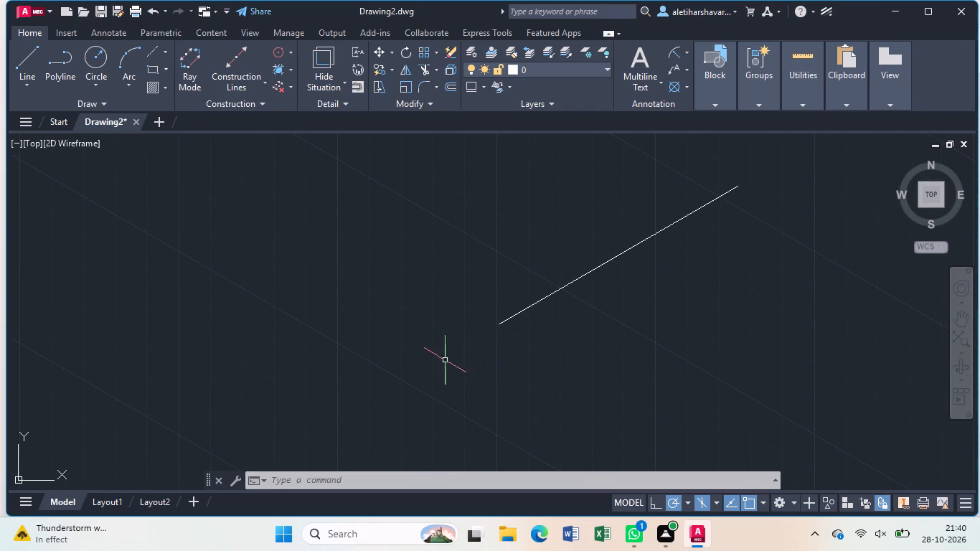
{"action": "middle_click_drag", "start_coordinate": [479, 332], "coordinate": [397, 359]}
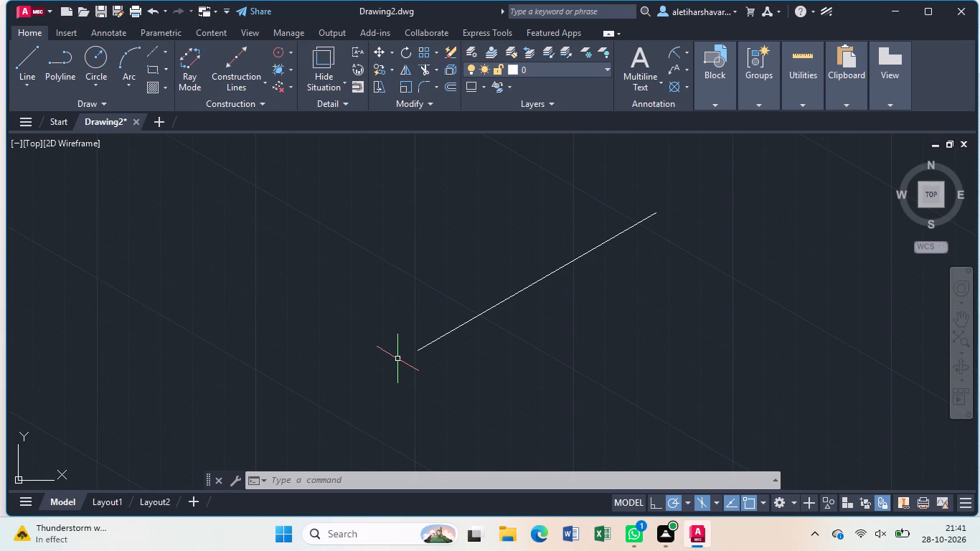
{"action": "key", "text": "e"}
{"action": "type", "text": "ll"}
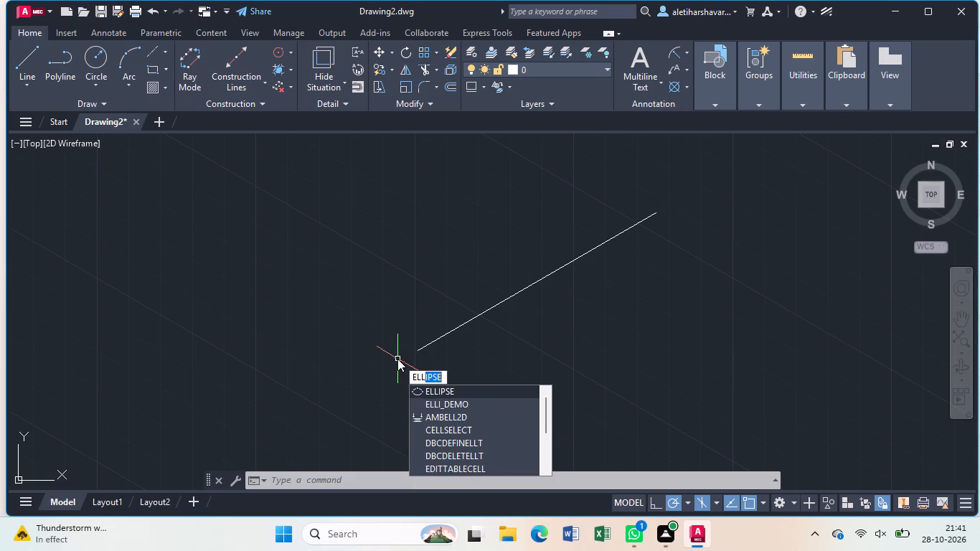
{"action": "left_click", "coordinate": [442, 391]}
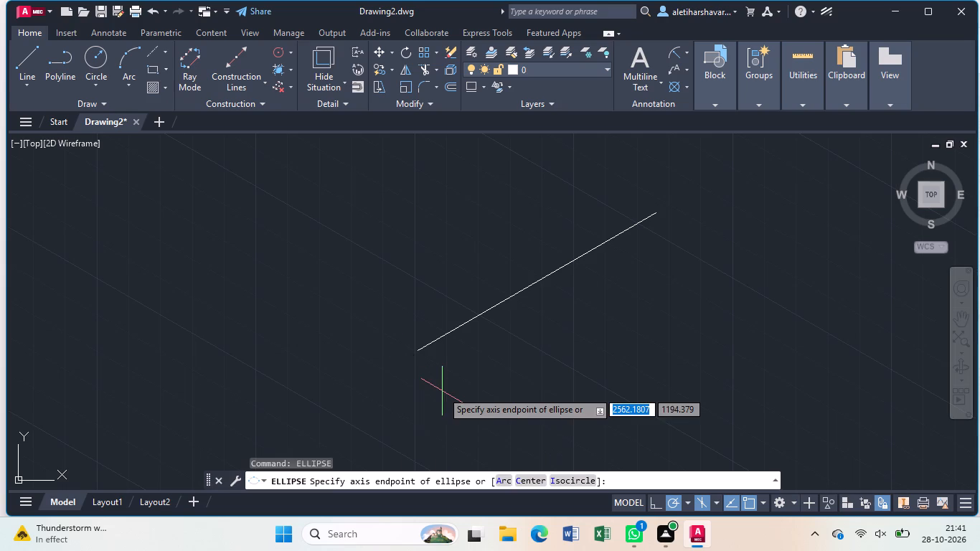
{"action": "left_click", "coordinate": [576, 477]}
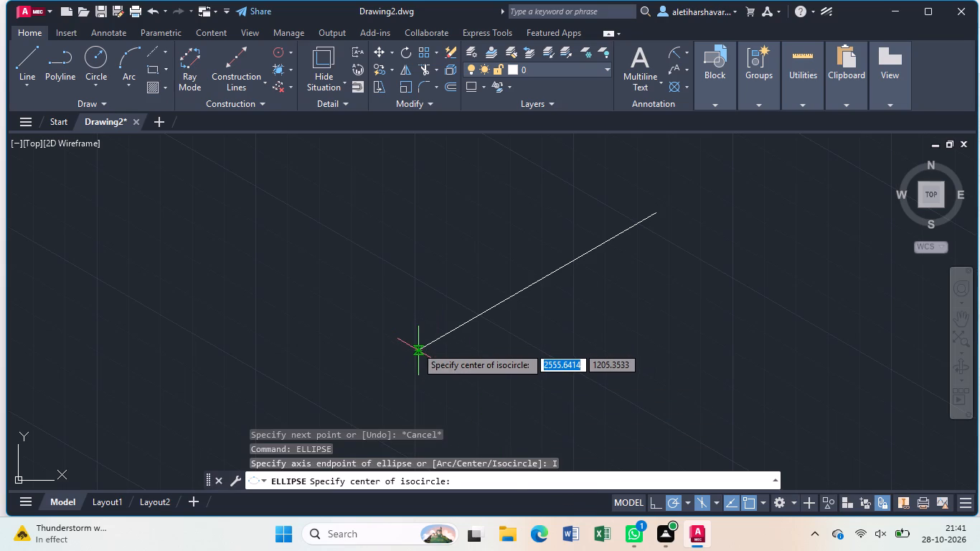
{"action": "left_click", "coordinate": [418, 348]}
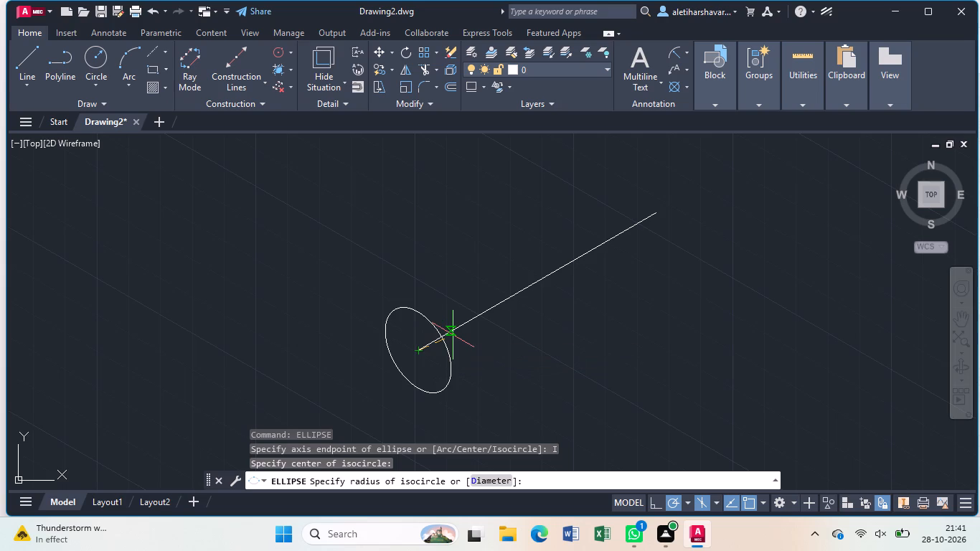
{"action": "key", "text": "F5"}
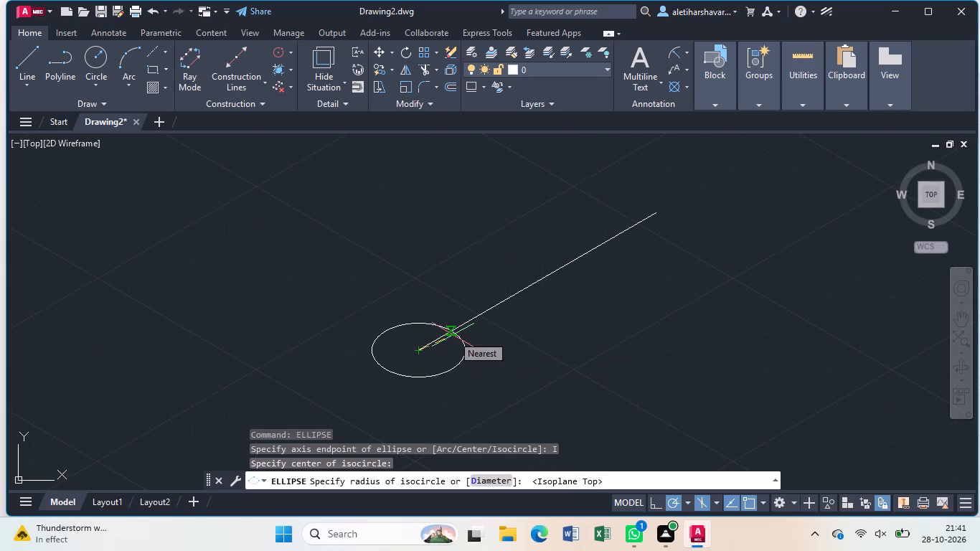
{"action": "key", "text": "1"}
{"action": "key", "text": "7"}
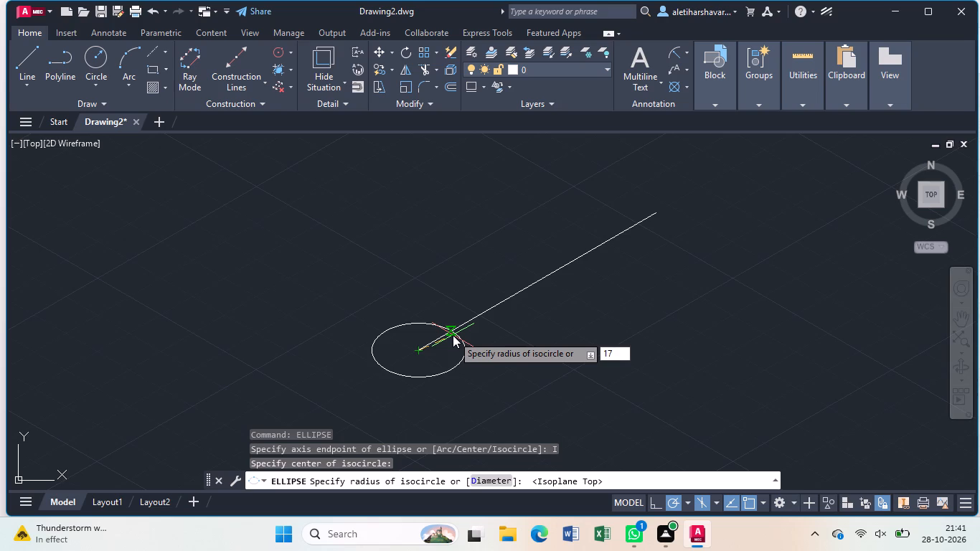
{"action": "key", "text": "period"}
{"action": "key", "text": "5"}
{"action": "key", "text": "Return"}
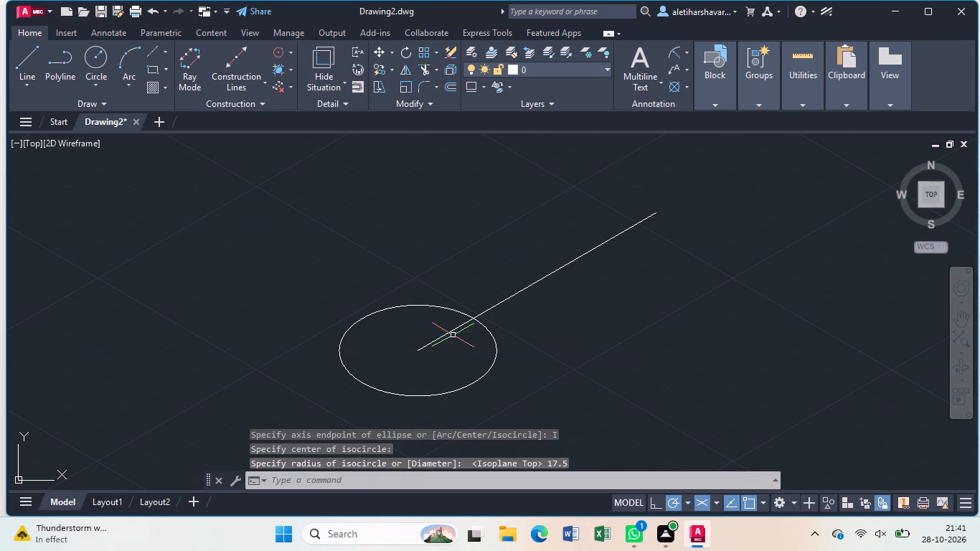
Draw a concentric isocircle of radius 7.5 at the same centre on the top isoplane.
{"action": "key", "text": "Return"}
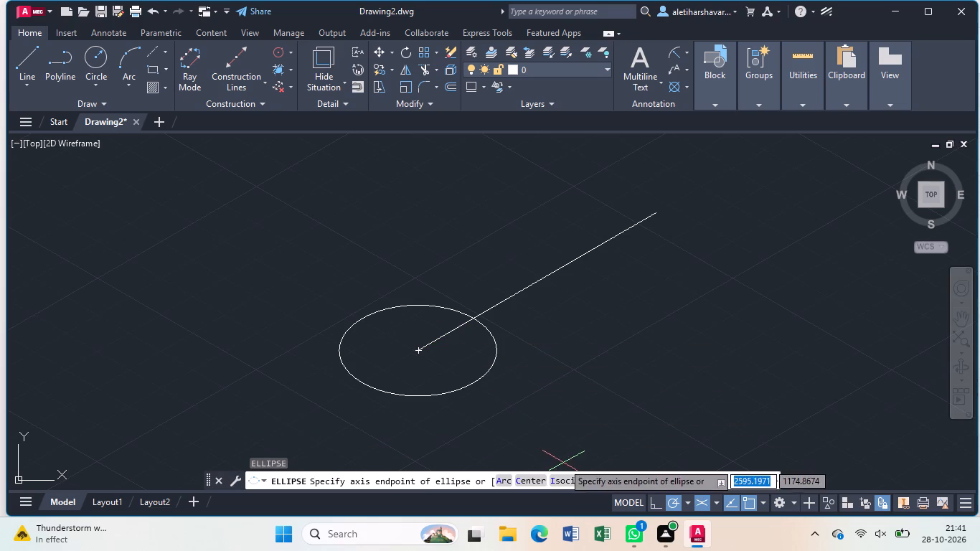
{"action": "left_click", "coordinate": [567, 476]}
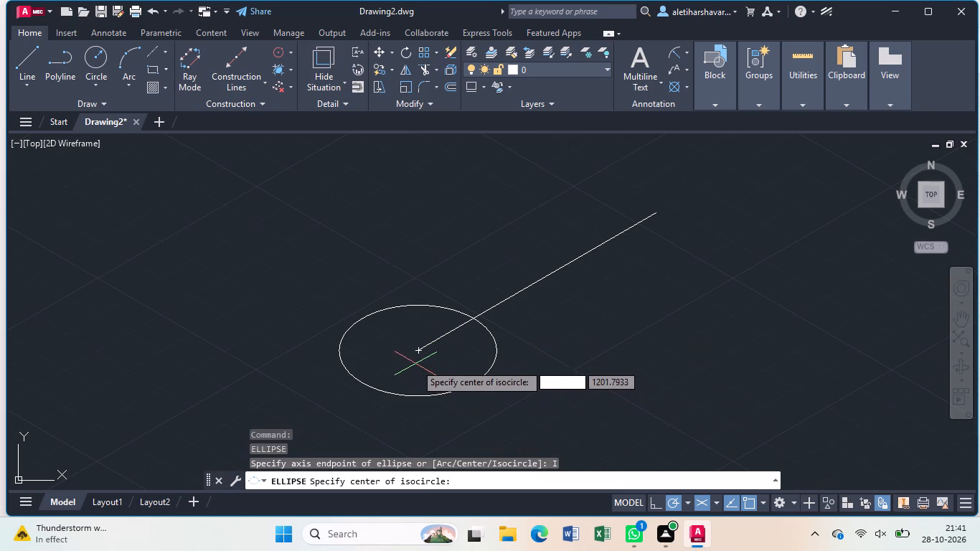
{"action": "left_click", "coordinate": [418, 350]}
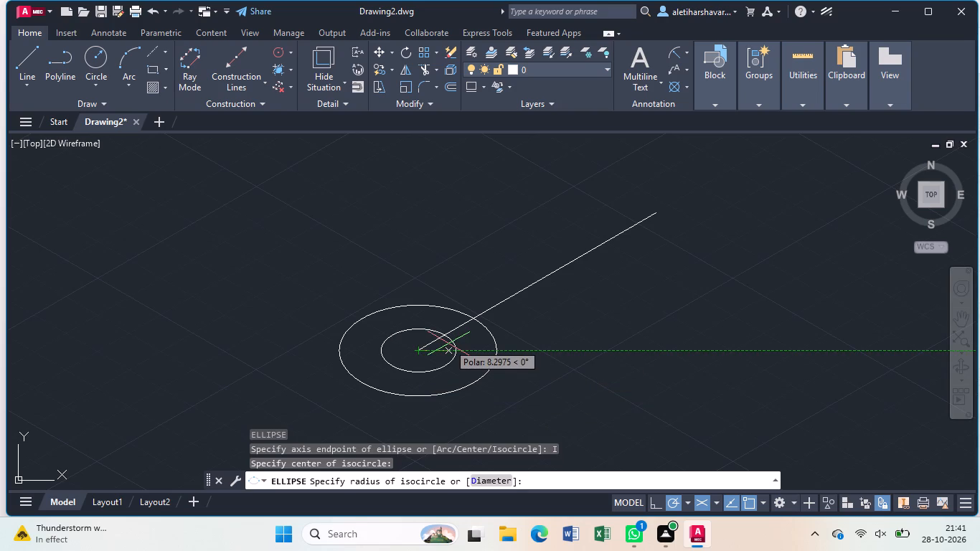
{"action": "key", "text": "7"}
{"action": "key", "text": "period"}
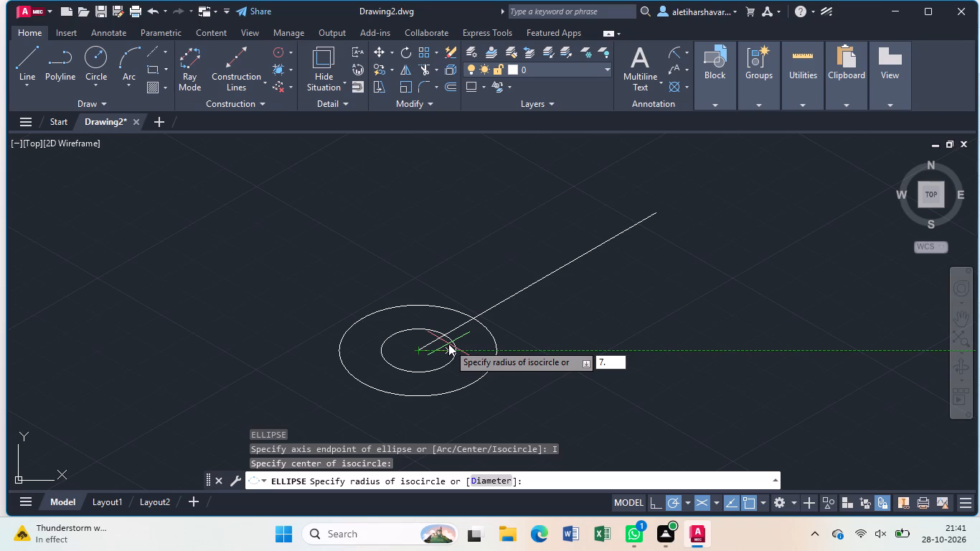
{"action": "key", "text": "5"}
{"action": "key", "text": "Return"}
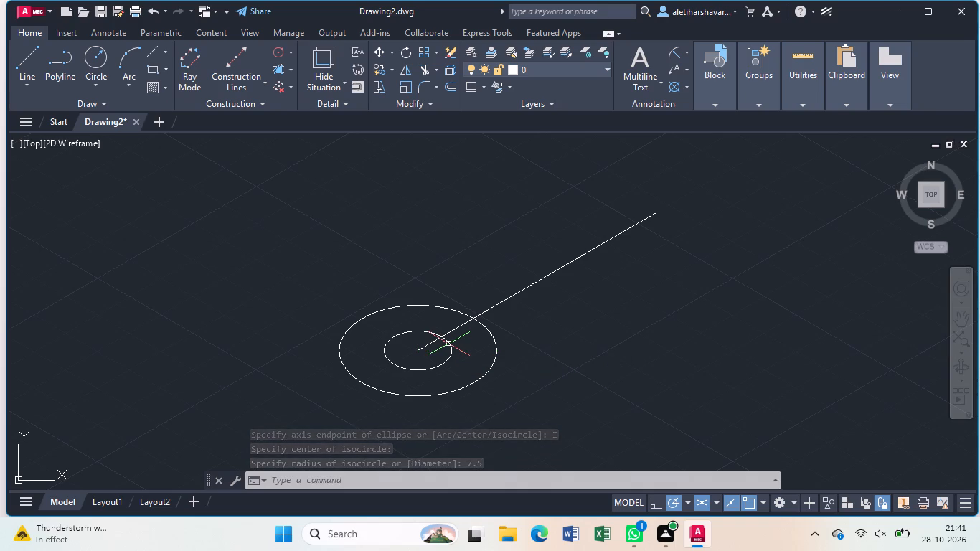
Draw construction lines from the isocircles' centre down along the other isometric axis and back up past both isocircles, dividing them in half.
{"action": "key", "text": "l"}
{"action": "key", "text": "Return"}
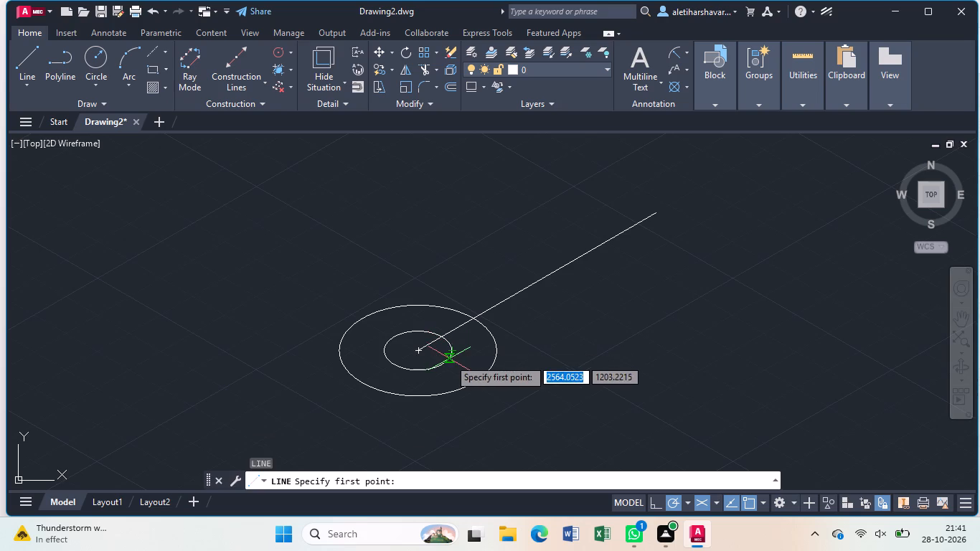
{"action": "left_click", "coordinate": [419, 349]}
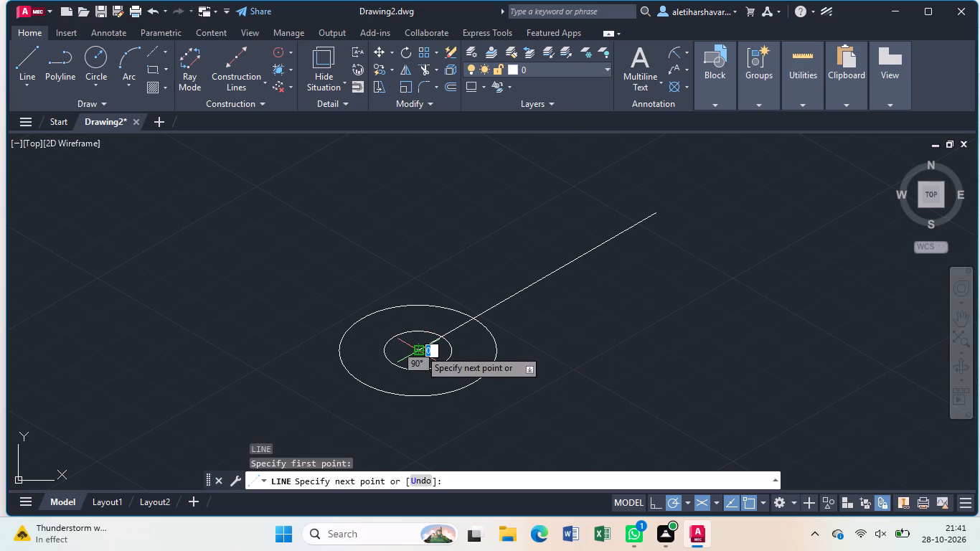
{"action": "left_click", "coordinate": [513, 409]}
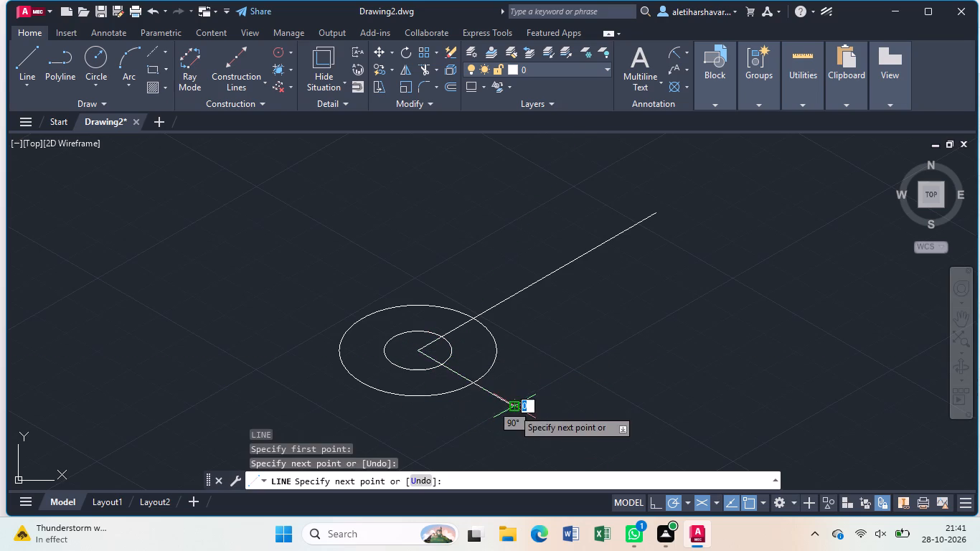
{"action": "left_click", "coordinate": [332, 296]}
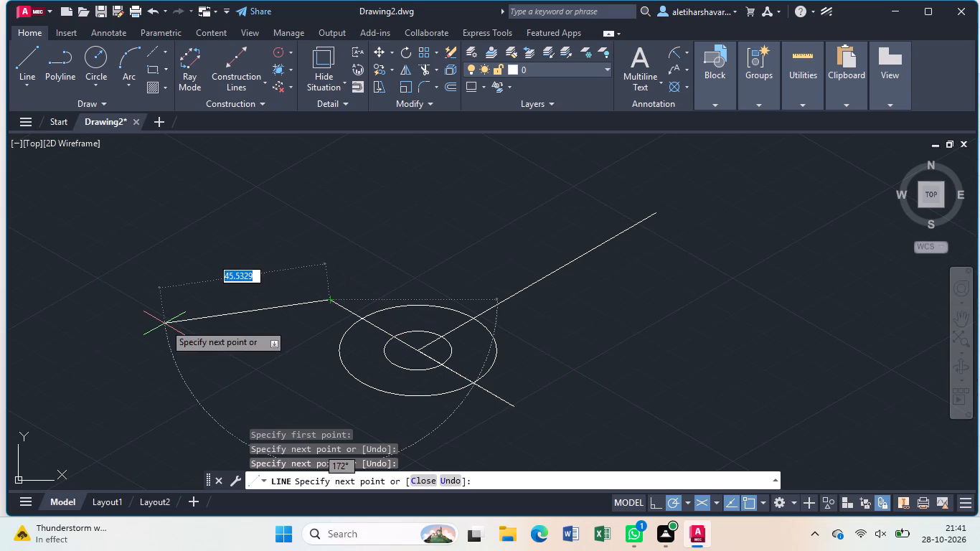
{"action": "key", "text": "Escape"}
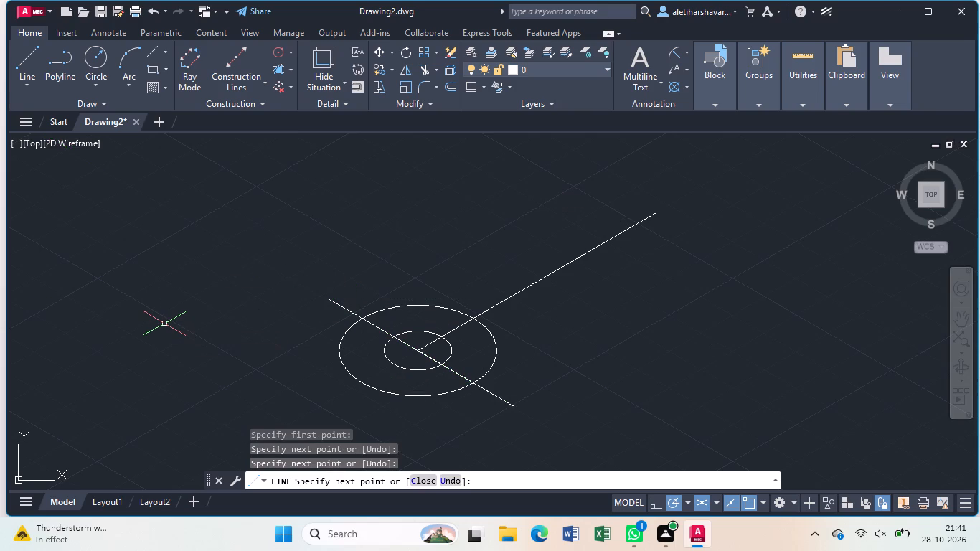
Trim away the halves of both isocircles on the side of the construction line opposite the 75-unit line.
{"action": "type", "text": "tr"}
{"action": "key", "text": "Return"}
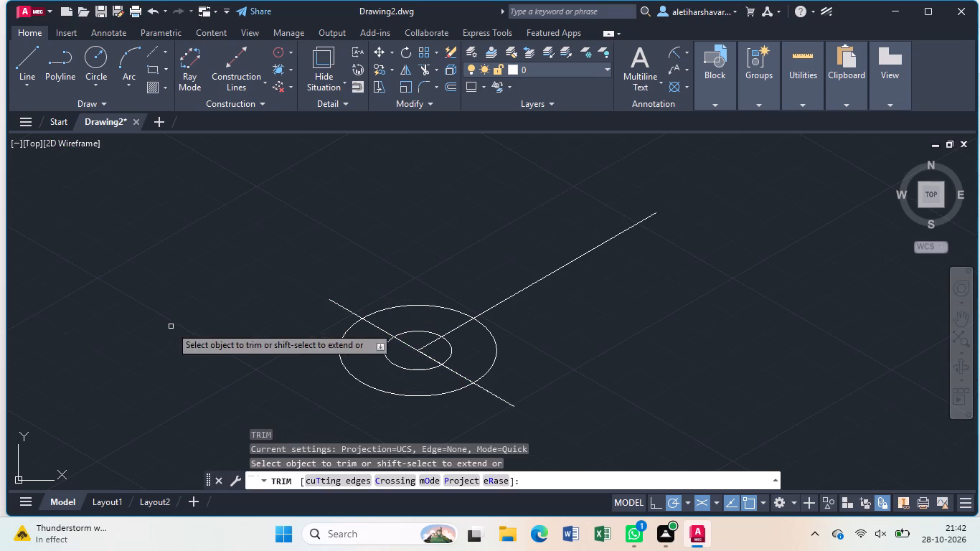
{"action": "left_click", "coordinate": [342, 361]}
{"action": "left_click", "coordinate": [385, 355]}
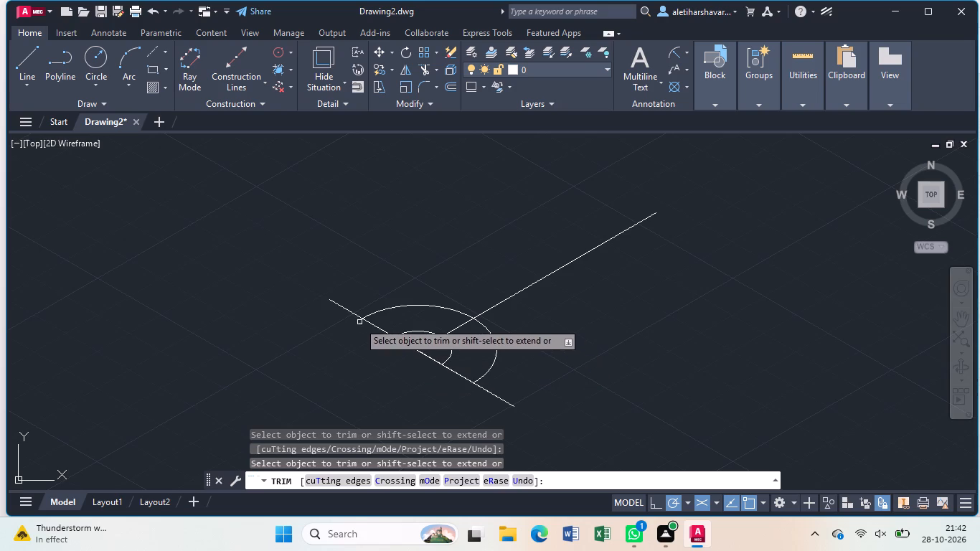
Trim away all the construction line segments, outside, between and inside the two remaining half arcs.
{"action": "left_click", "coordinate": [349, 311]}
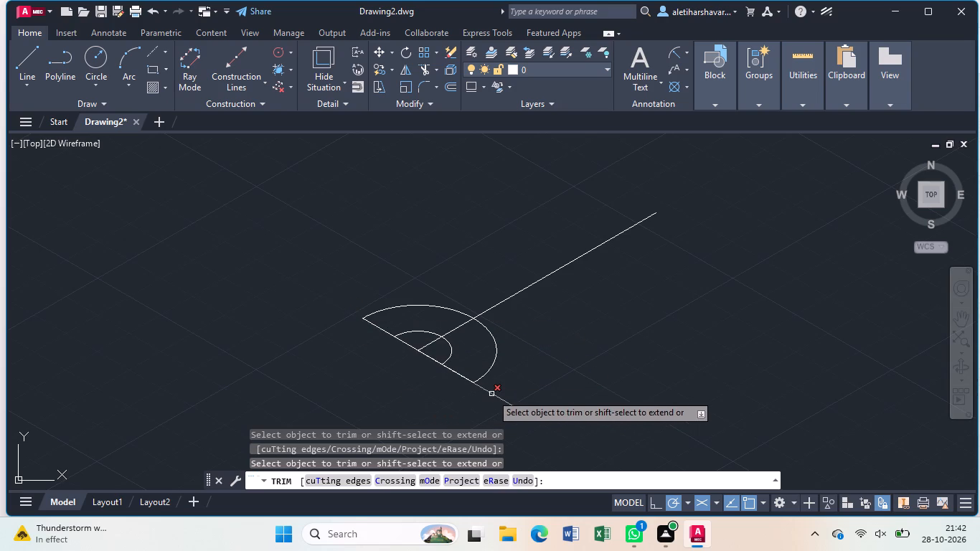
{"action": "left_click", "coordinate": [491, 394]}
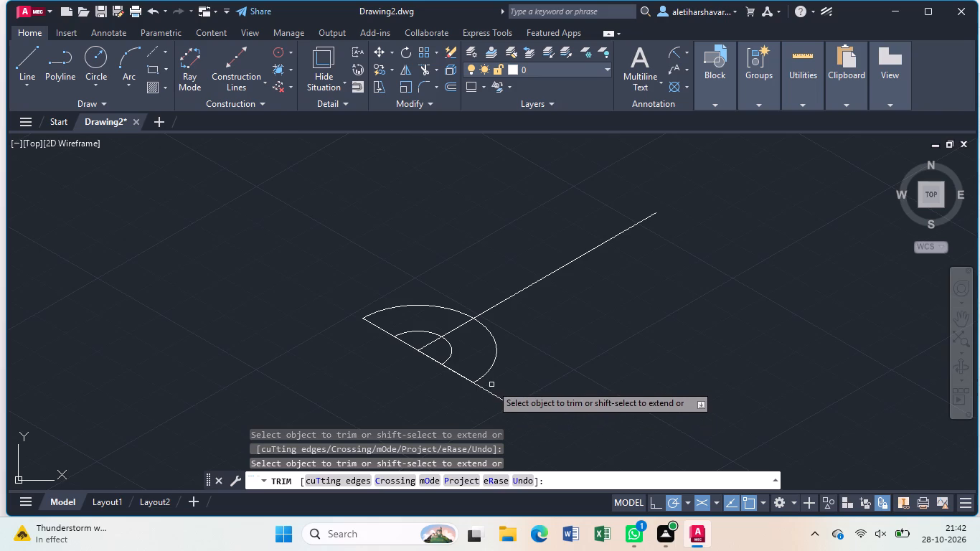
{"action": "left_click", "coordinate": [491, 393]}
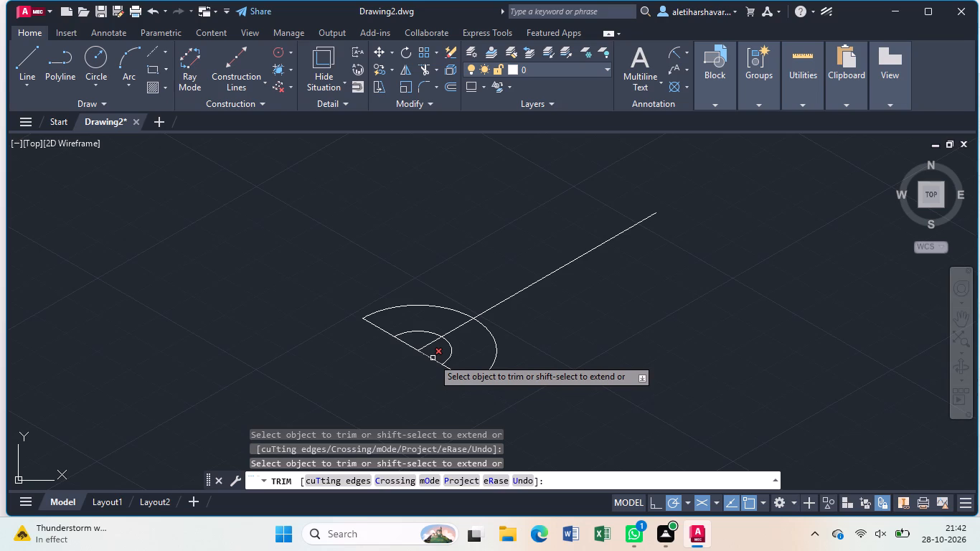
{"action": "left_click", "coordinate": [433, 358]}
{"action": "left_click", "coordinate": [404, 344]}
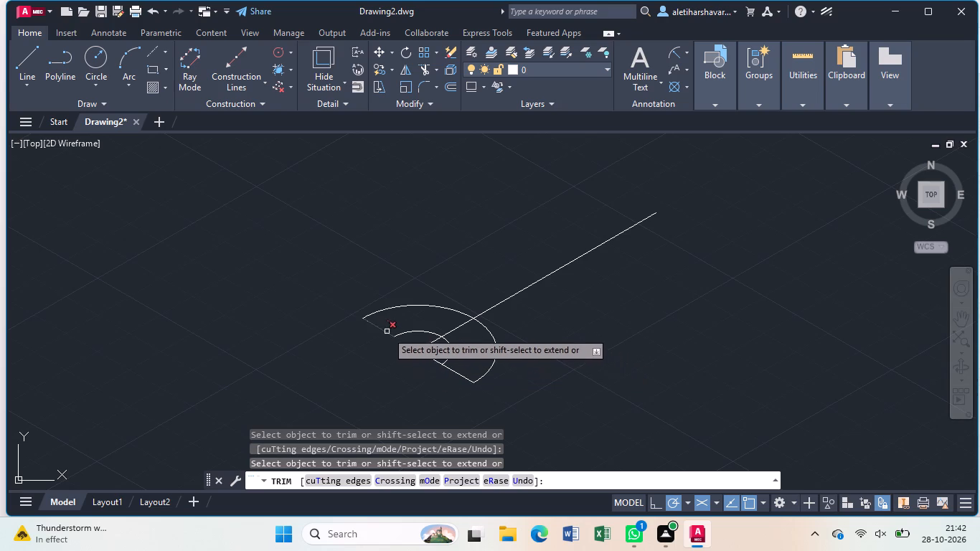
{"action": "left_click", "coordinate": [381, 329]}
{"action": "left_click", "coordinate": [430, 361]}
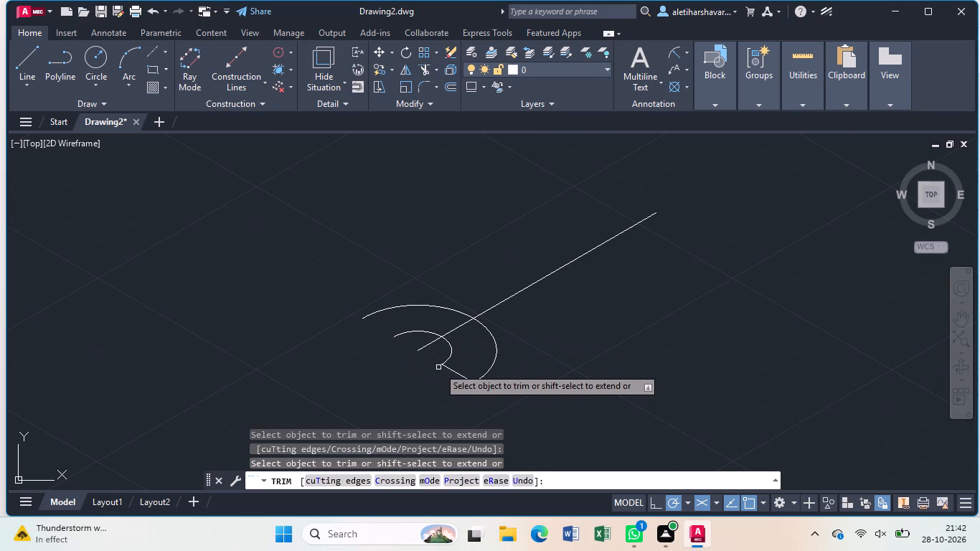
{"action": "left_click", "coordinate": [449, 370]}
{"action": "left_click", "coordinate": [449, 370]}
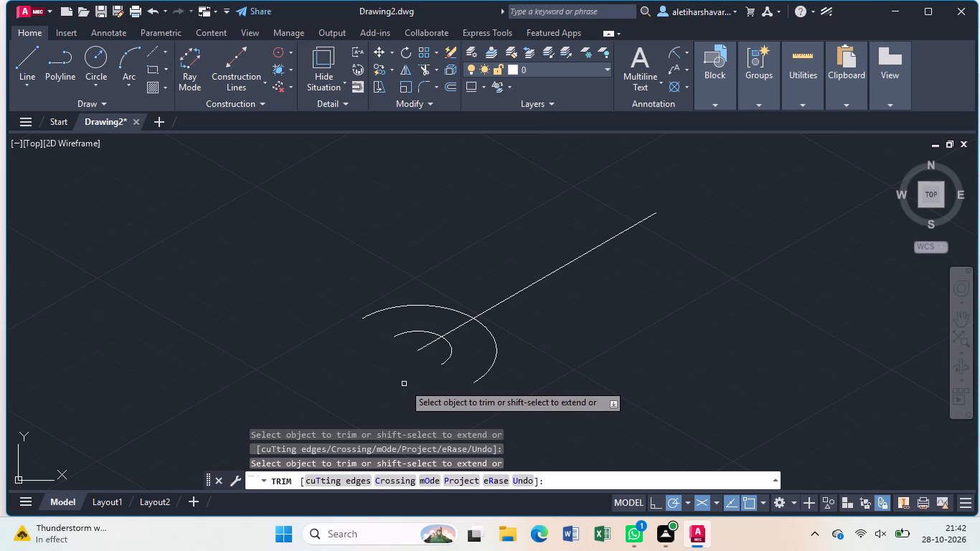
{"action": "key", "text": "Escape"}
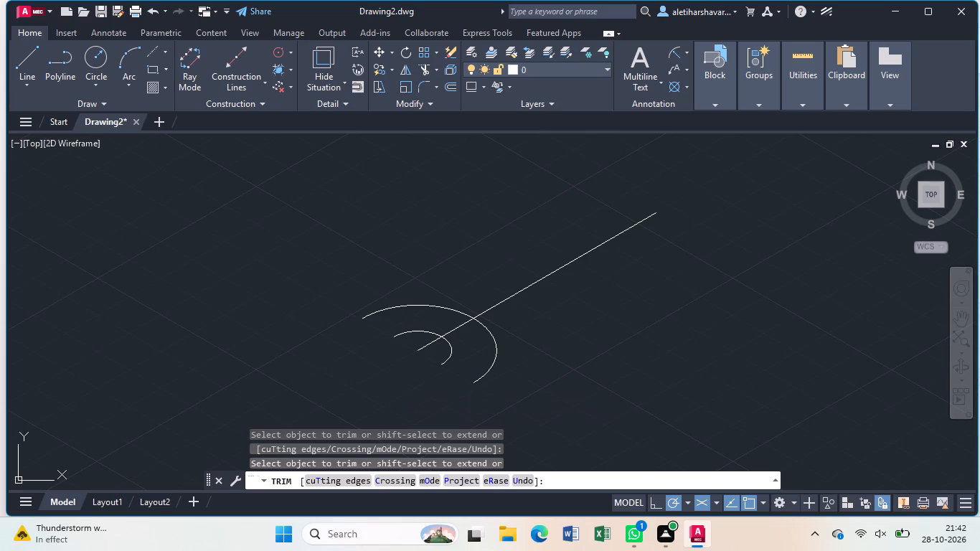
Draw a short line joining the inner and outer arcs at each open end of the half-ring.
{"action": "key", "text": "l"}
{"action": "key", "text": "Return"}
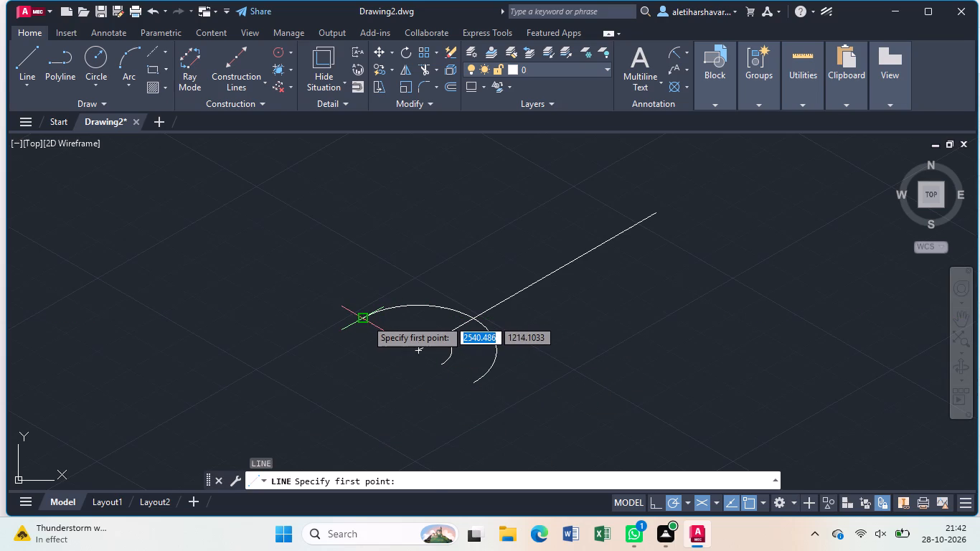
{"action": "left_click", "coordinate": [366, 319]}
{"action": "left_click", "coordinate": [397, 338]}
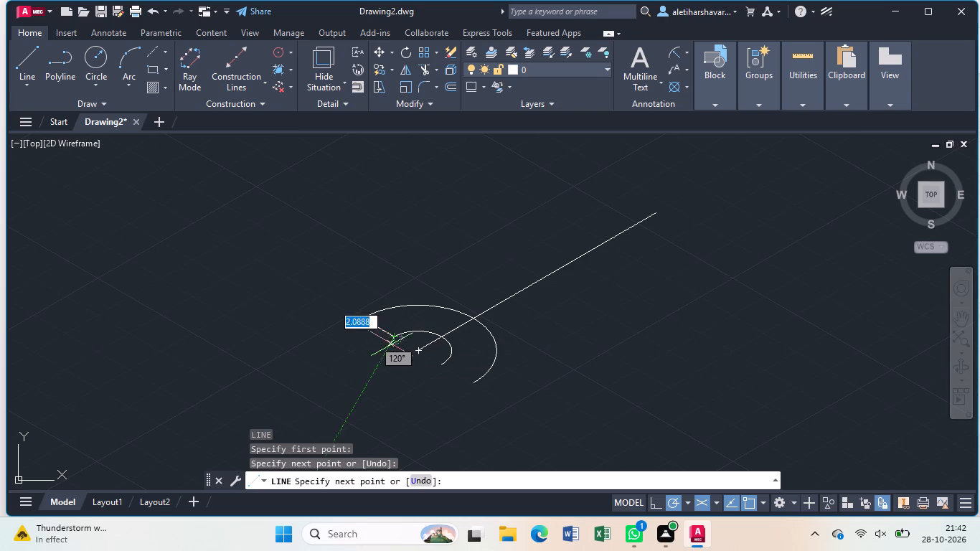
{"action": "key", "text": "Escape"}
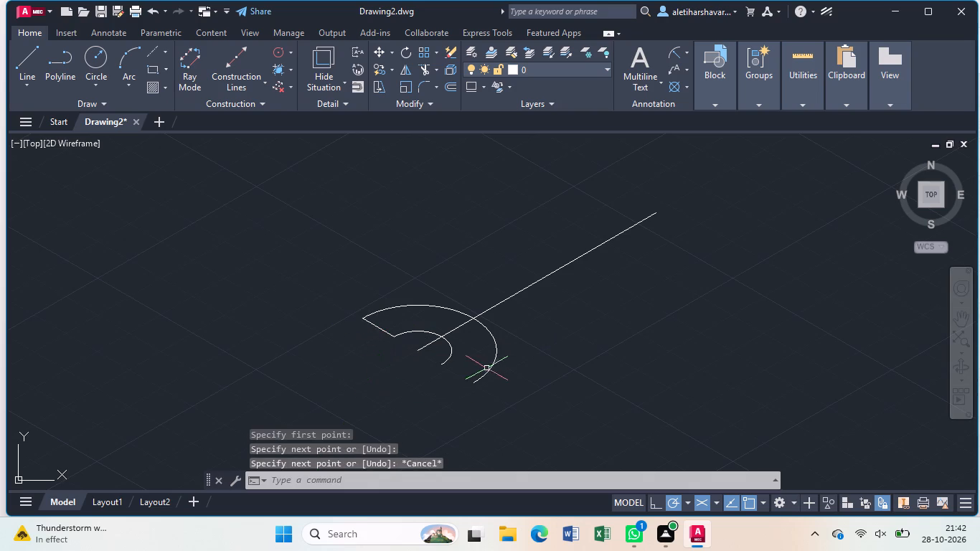
{"action": "key", "text": "l"}
{"action": "key", "text": "Return"}
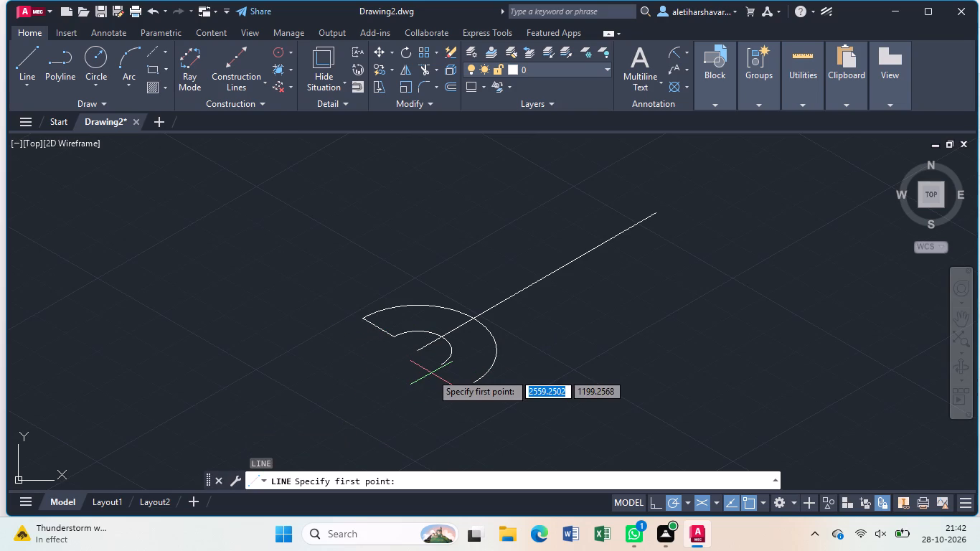
{"action": "scroll", "coordinate": [431, 373], "scroll_direction": "up", "scroll_amount": 2}
{"action": "left_click", "coordinate": [448, 352]}
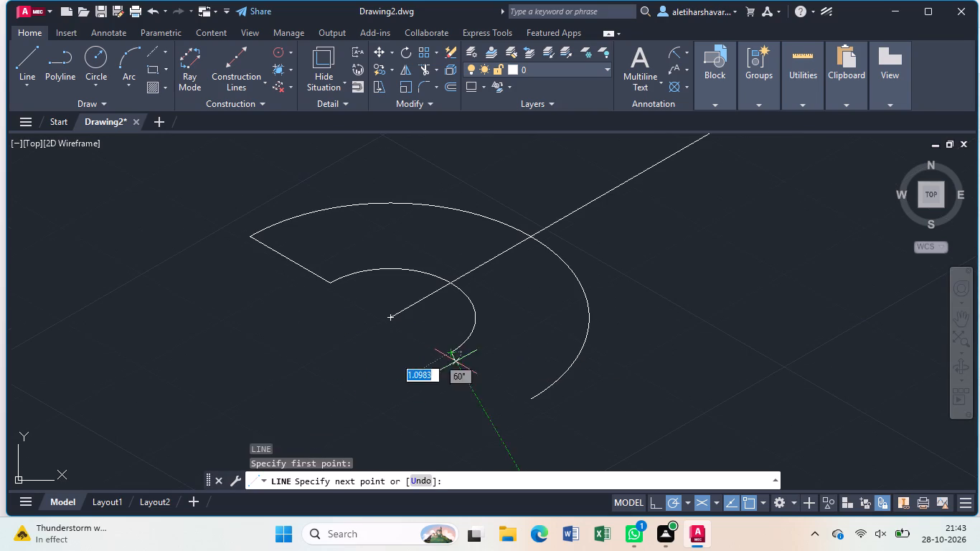
{"action": "left_click", "coordinate": [532, 400]}
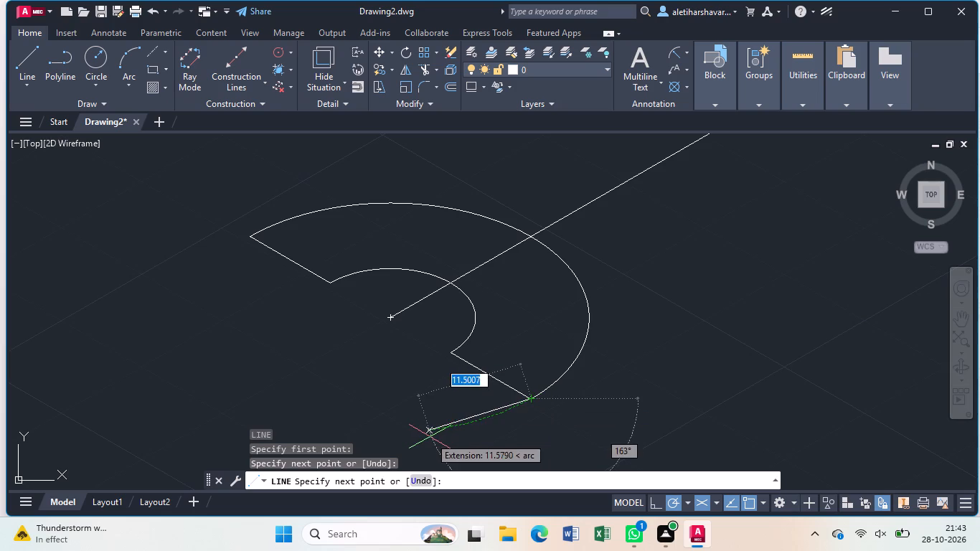
{"action": "key", "text": "Escape"}
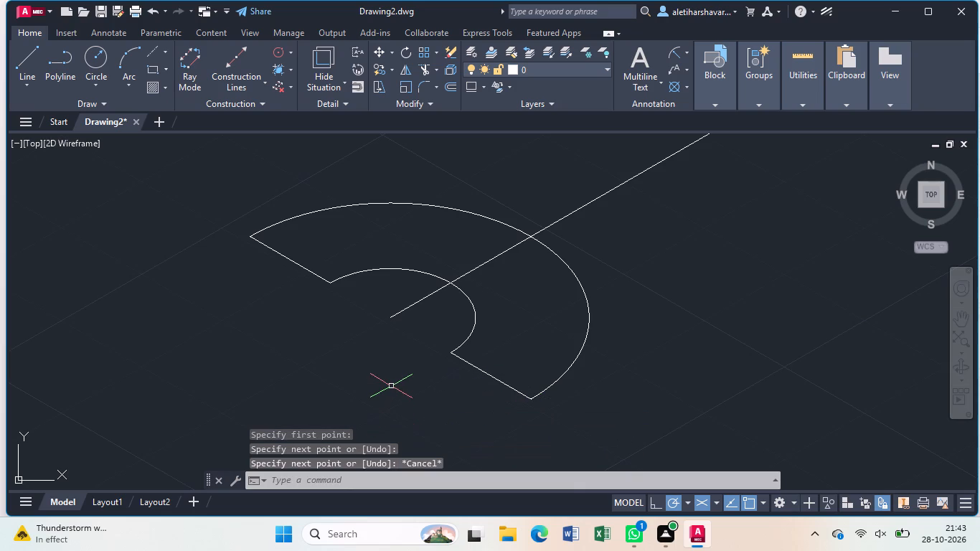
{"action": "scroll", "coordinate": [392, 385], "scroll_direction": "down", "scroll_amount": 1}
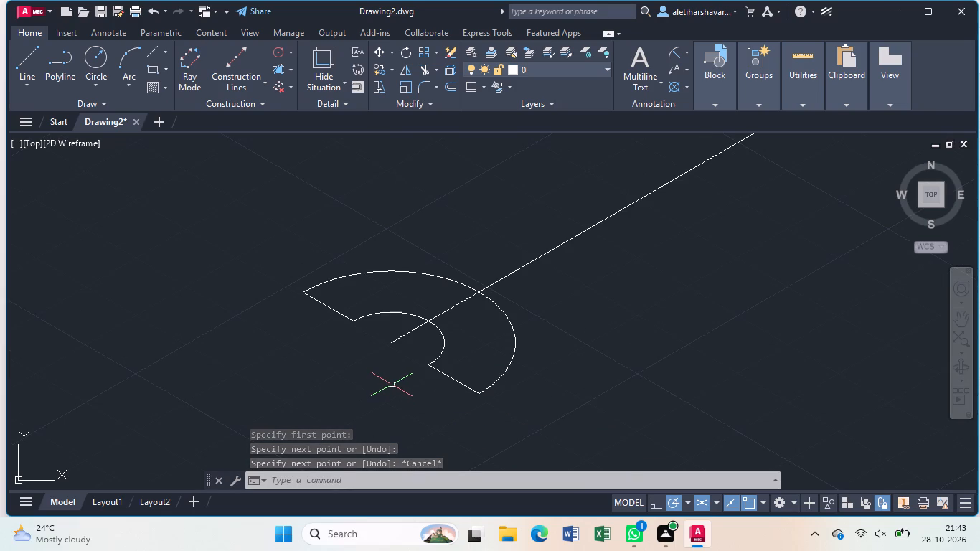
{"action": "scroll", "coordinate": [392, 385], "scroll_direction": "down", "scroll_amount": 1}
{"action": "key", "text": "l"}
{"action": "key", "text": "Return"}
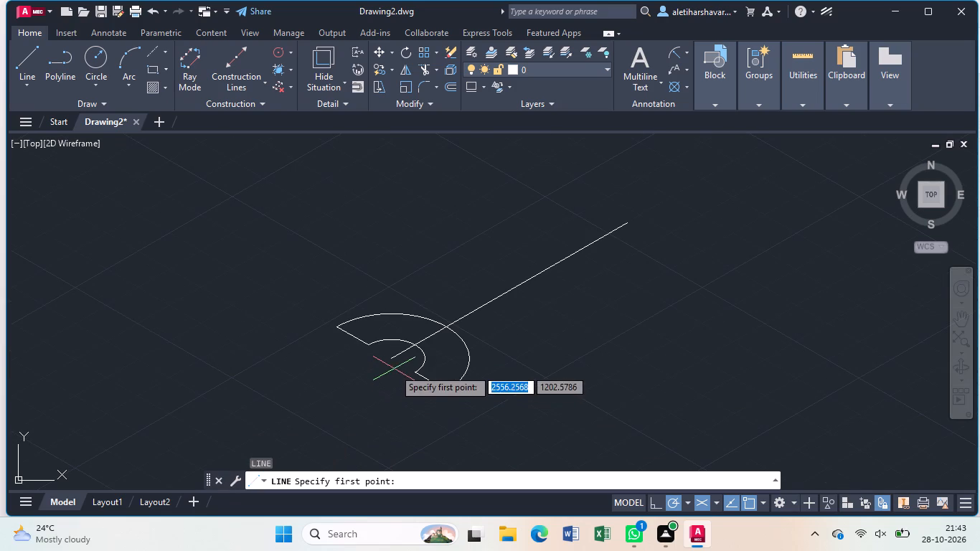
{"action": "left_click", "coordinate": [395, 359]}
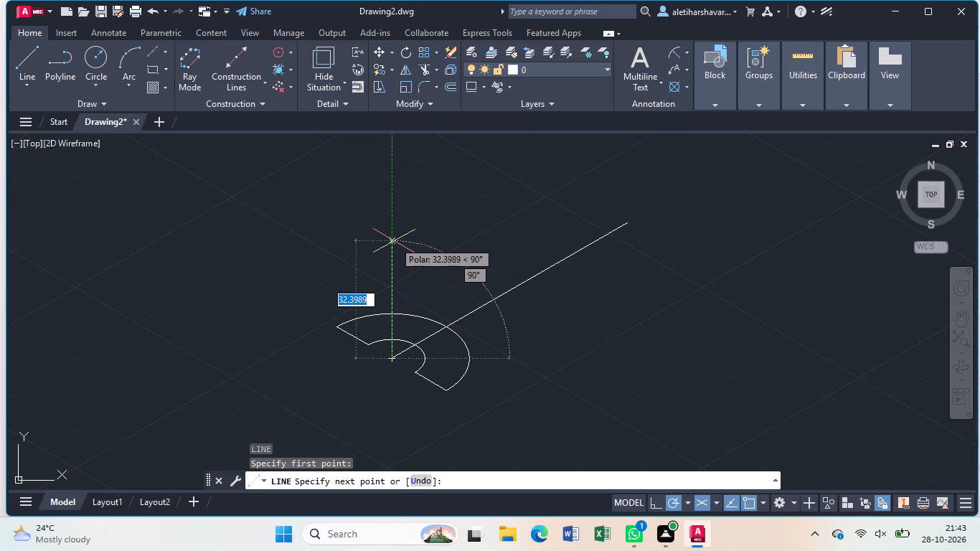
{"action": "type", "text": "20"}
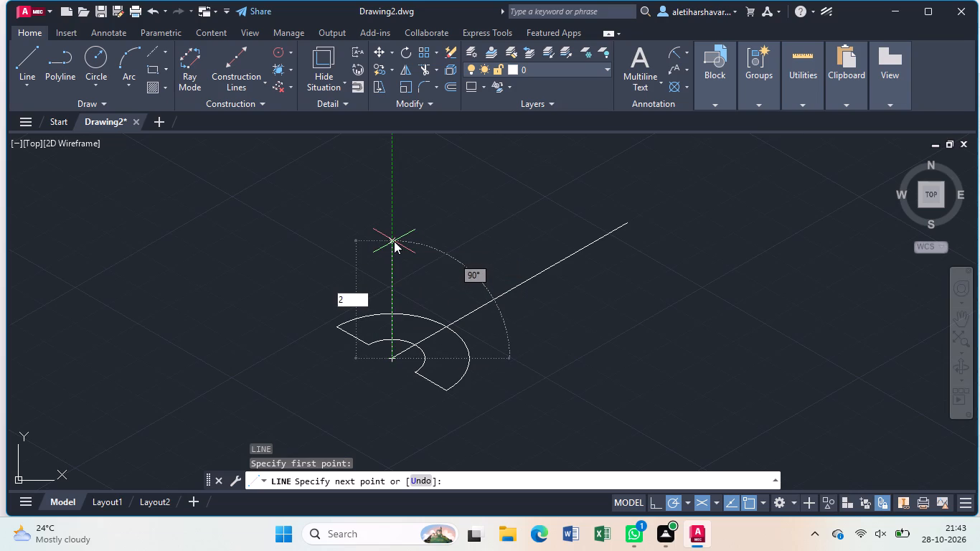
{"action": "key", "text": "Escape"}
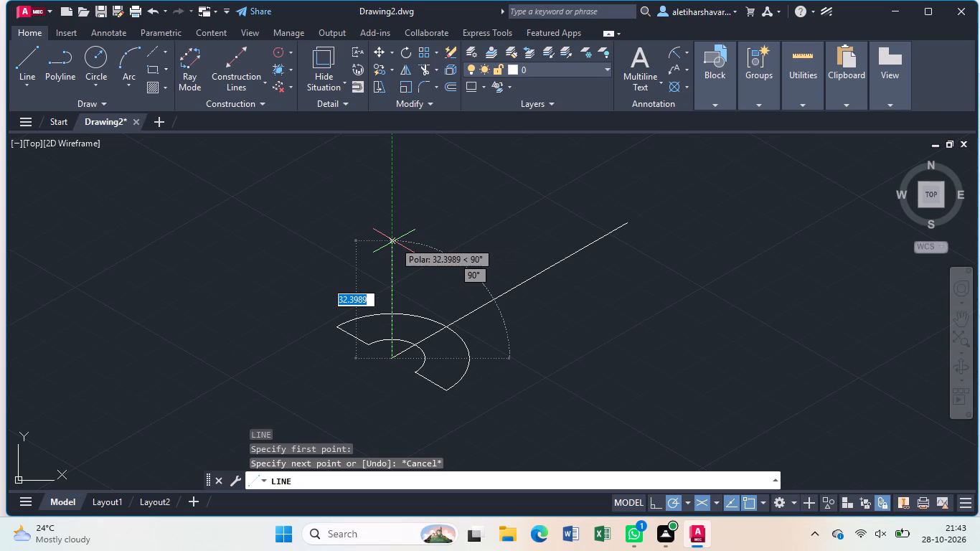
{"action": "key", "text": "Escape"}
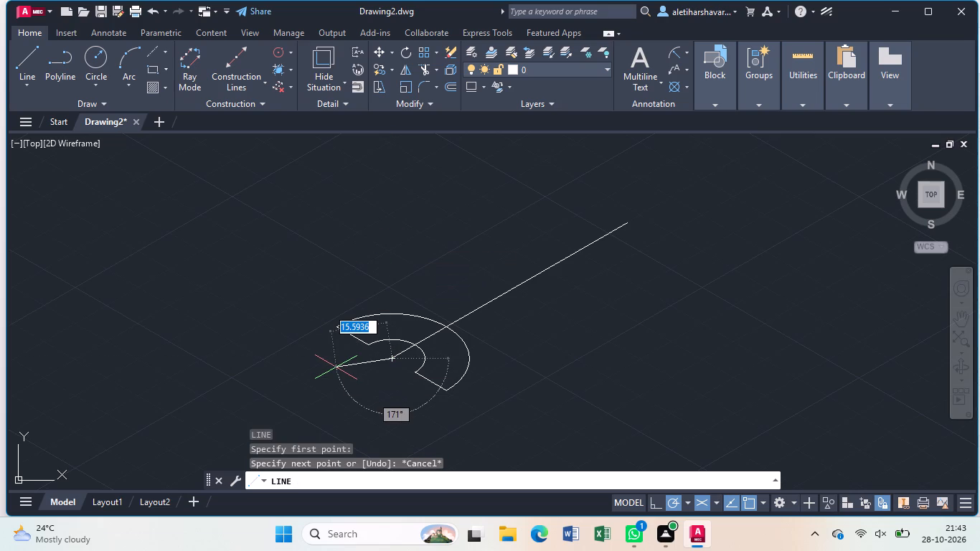
Draw the upper leg from the outer arc's end: 15 units at 210°, 10 units down at 30° below horizontal, and back to the inner arc's end.
{"action": "key", "text": "l"}
{"action": "key", "text": "Return"}
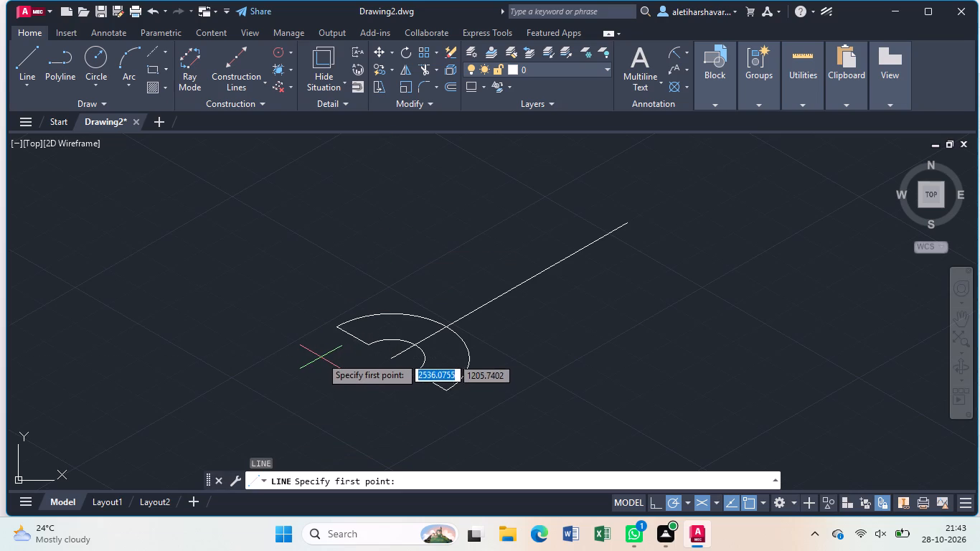
{"action": "left_click", "coordinate": [334, 326]}
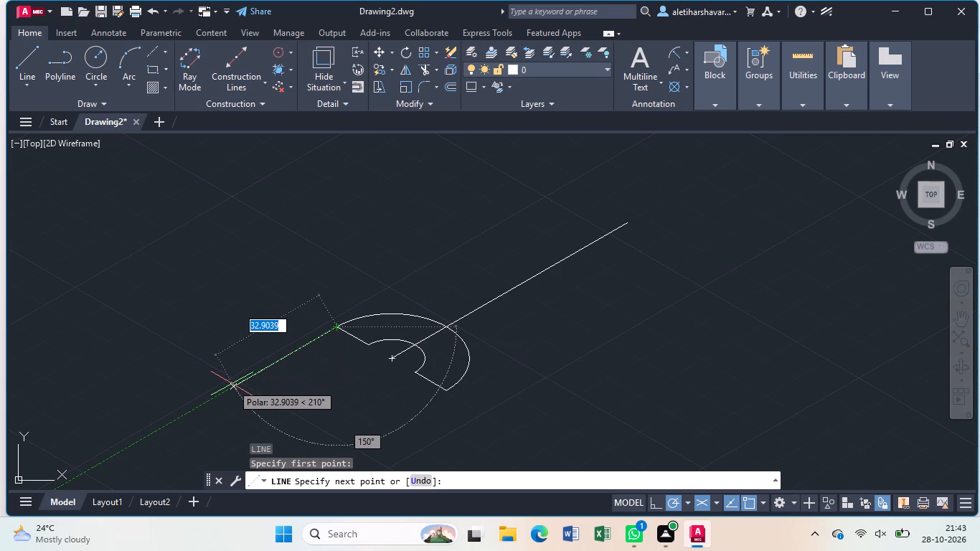
{"action": "type", "text": "15"}
{"action": "key", "text": "Return"}
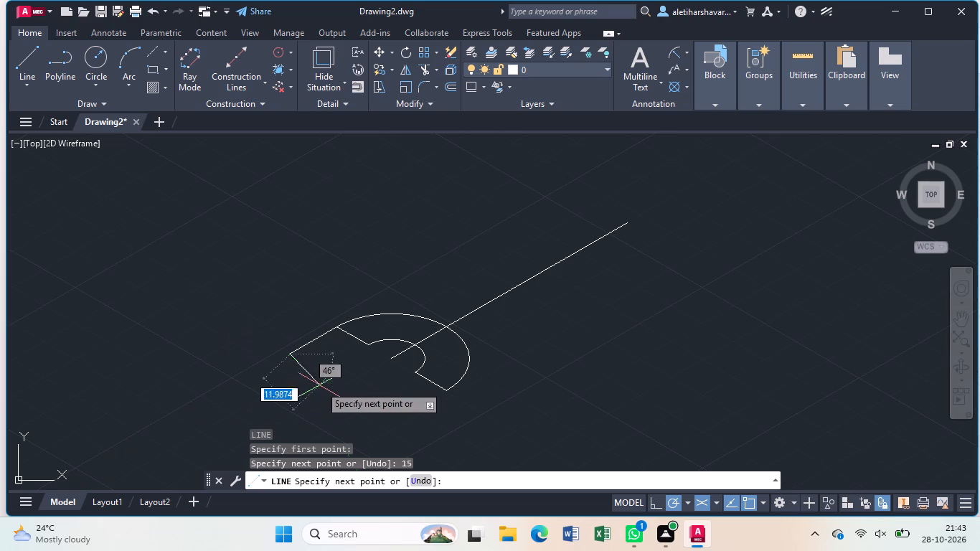
{"action": "key", "text": "1"}
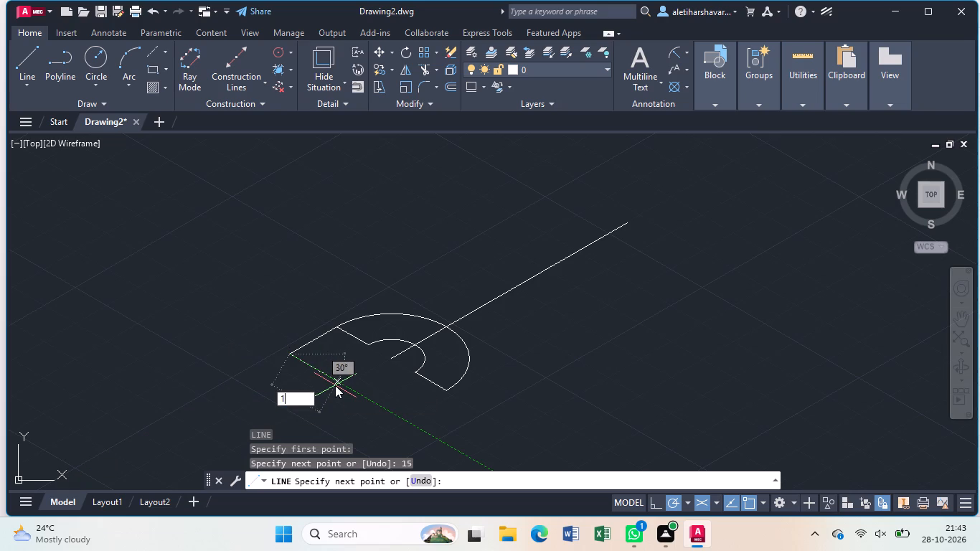
{"action": "key", "text": "0"}
{"action": "key", "text": "Return"}
{"action": "left_click", "coordinate": [367, 345]}
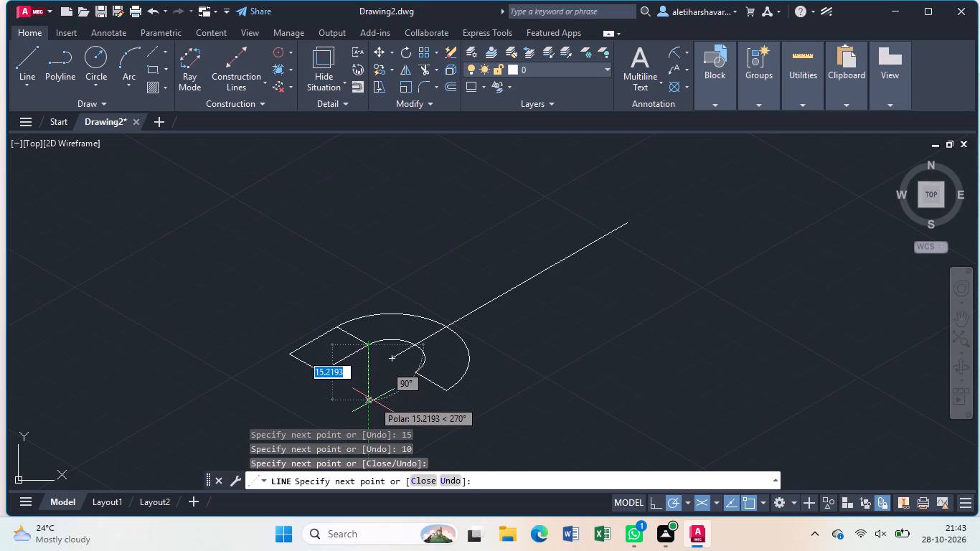
{"action": "key", "text": "Escape"}
Draw the matching lower leg from the inner arc's end: 15 units at 210°, 10 units across parallel to the ring's end line, and back to the outer arc's end.
{"action": "key", "text": "l"}
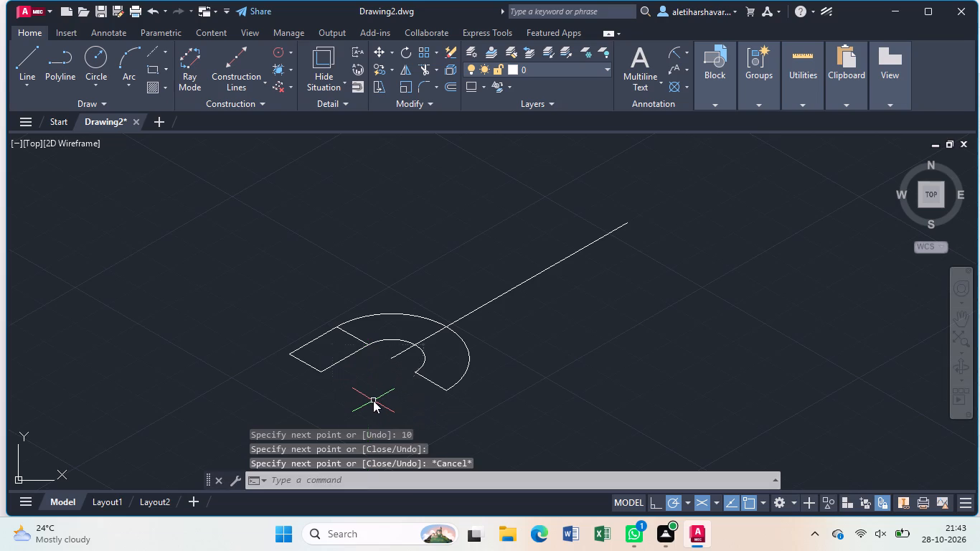
{"action": "key", "text": "Return"}
{"action": "left_click", "coordinate": [412, 371]}
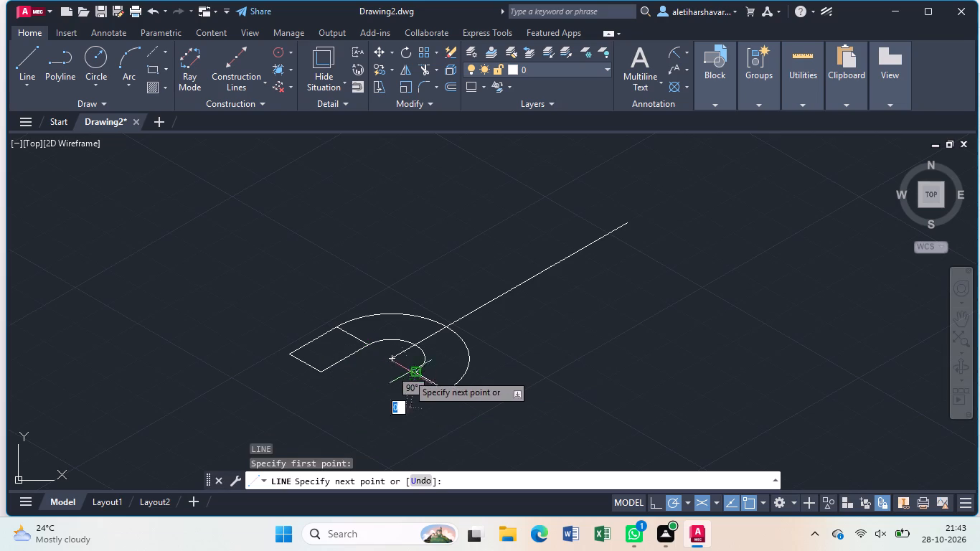
{"action": "type", "text": "15"}
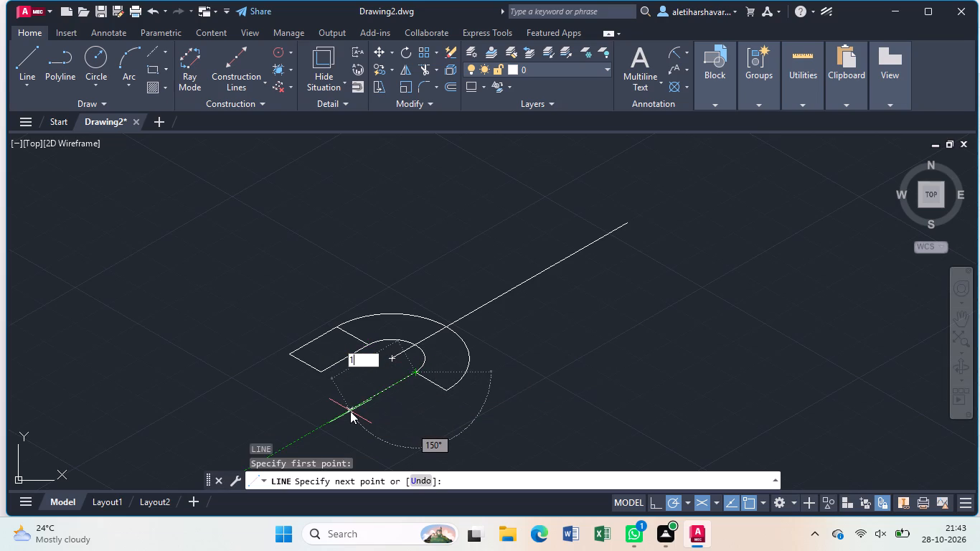
{"action": "key", "text": "Return"}
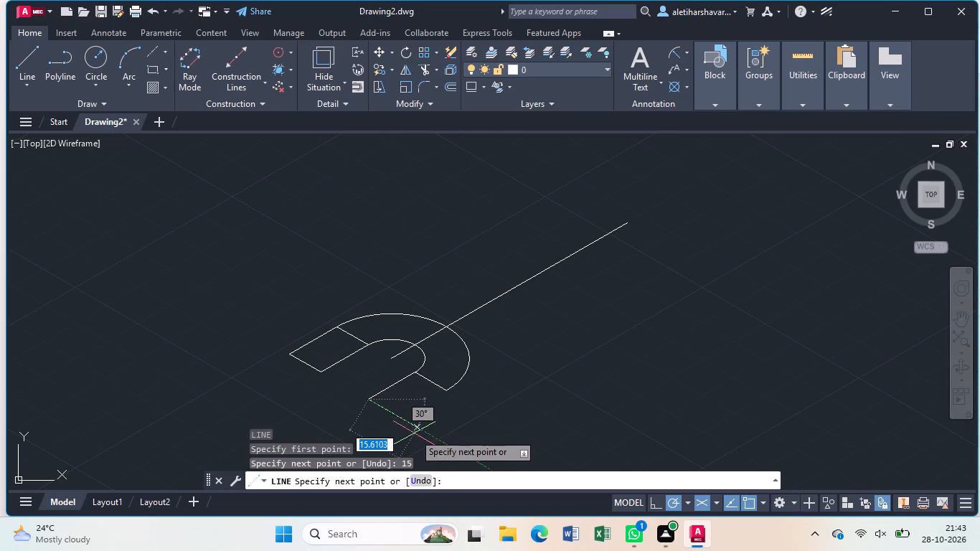
{"action": "key", "text": "1"}
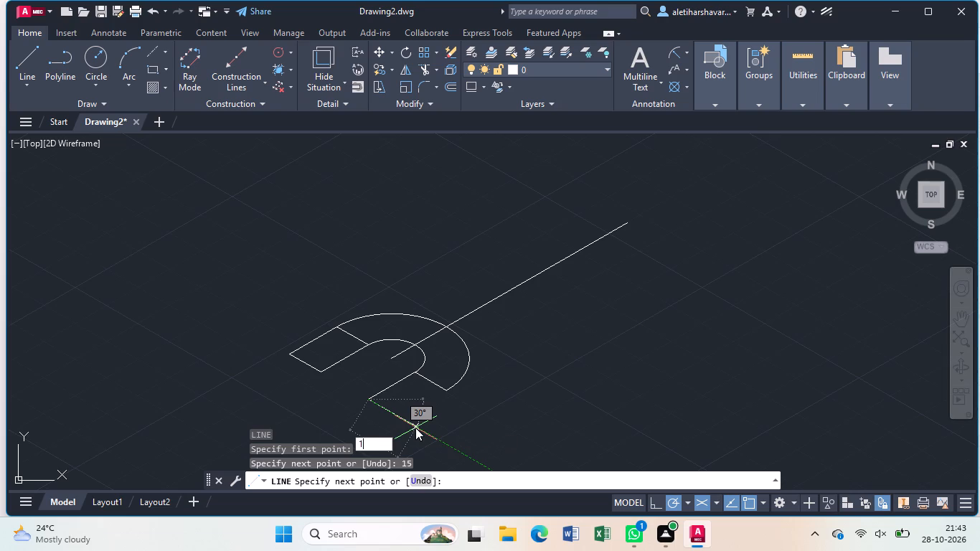
{"action": "key", "text": "0"}
{"action": "key", "text": "Return"}
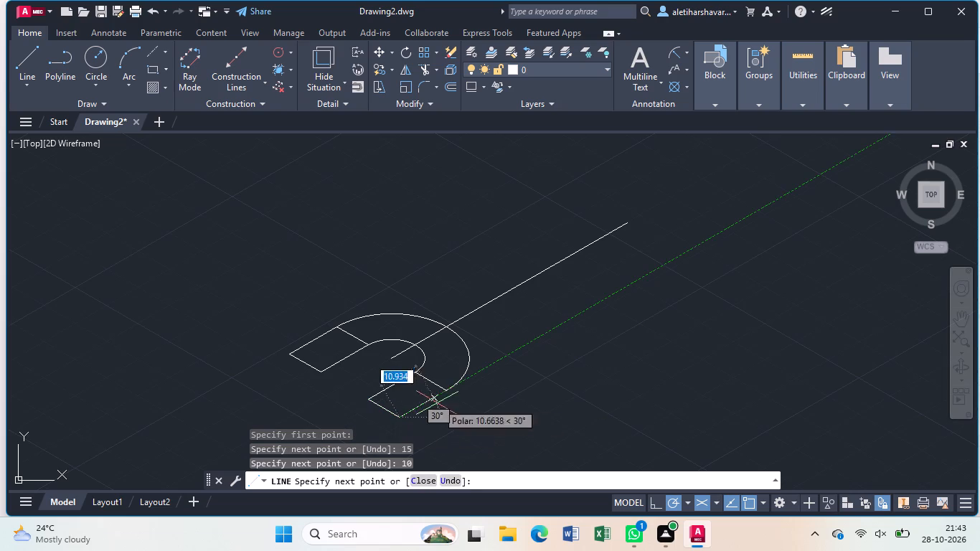
{"action": "left_click", "coordinate": [443, 394]}
{"action": "key", "text": "Escape"}
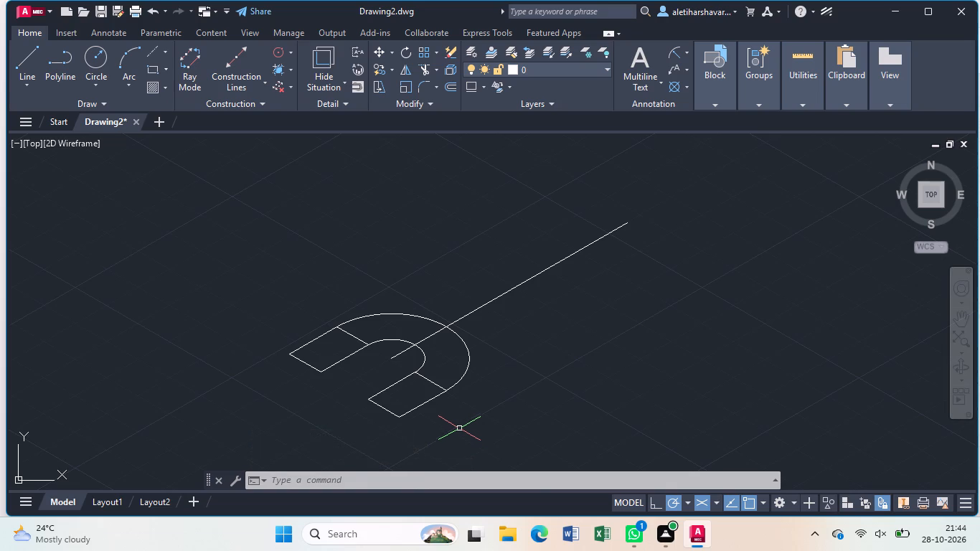
Trim away the two short lines that separate the legs from the half-ring.
{"action": "type", "text": "tr"}
{"action": "key", "text": "Return"}
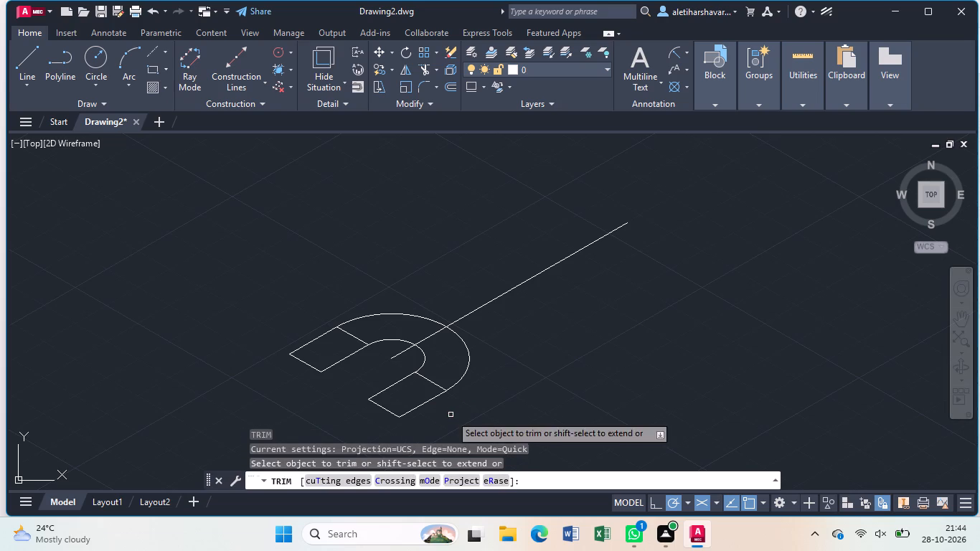
{"action": "left_click", "coordinate": [434, 385]}
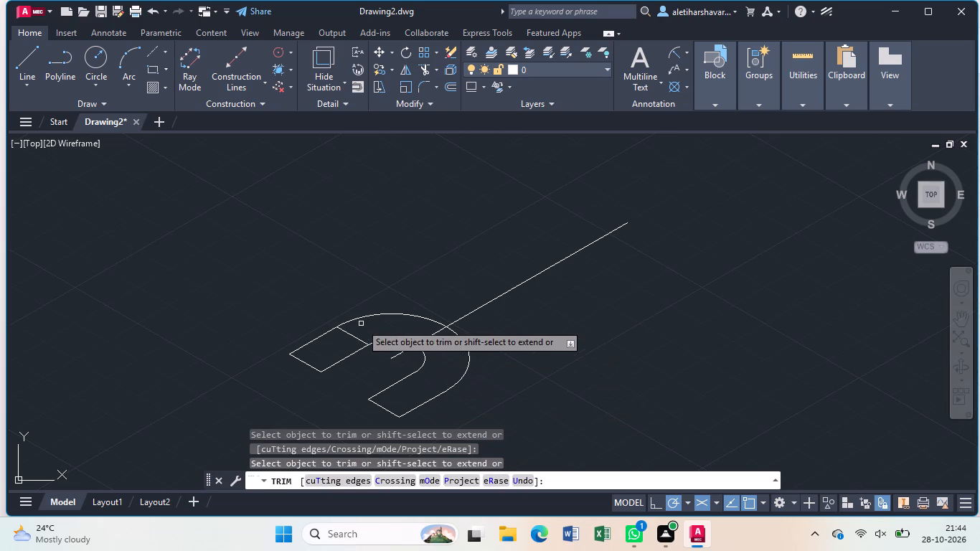
{"action": "left_click", "coordinate": [355, 339]}
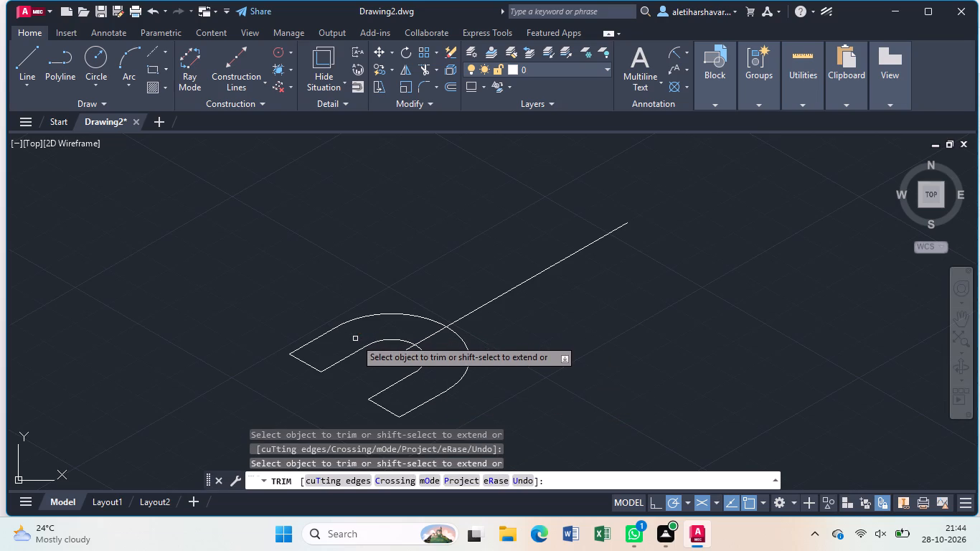
{"action": "key", "text": "Escape"}
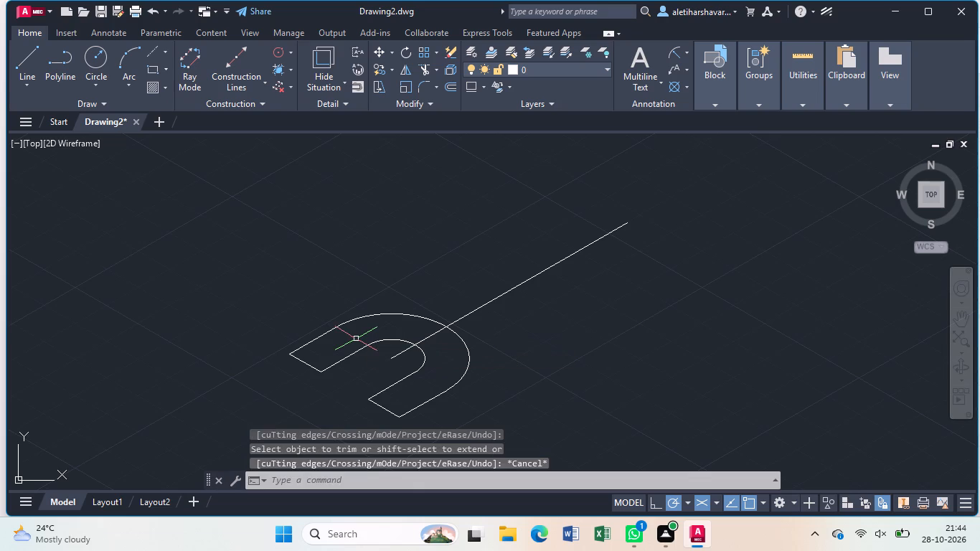
Draw the upper leg's end face from its outer corner: 20 units straight down, 10 units parallel to the end edge, and back up to the inner corner.
{"action": "key", "text": "l"}
{"action": "key", "text": "Return"}
{"action": "middle_click_drag", "start_coordinate": [382, 372], "coordinate": [377, 259]}
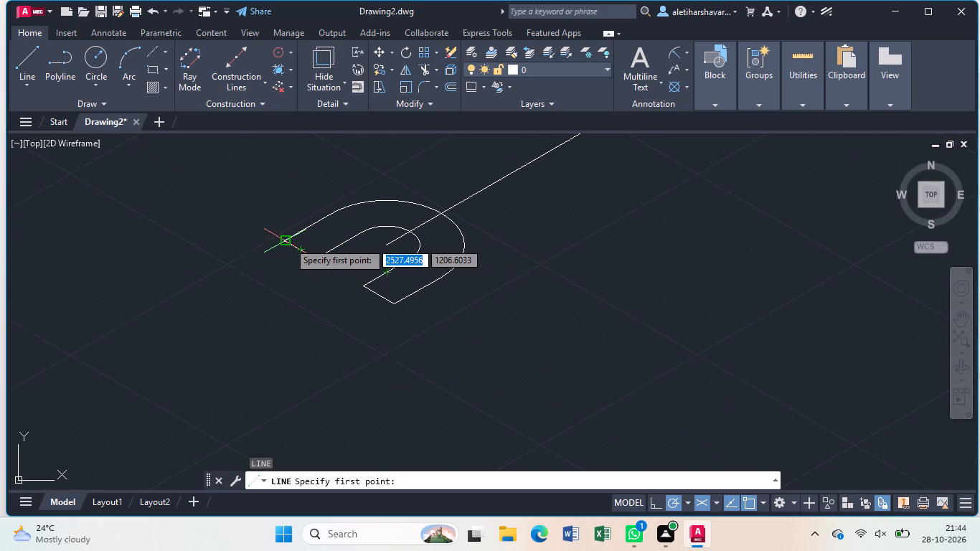
{"action": "left_click", "coordinate": [288, 242]}
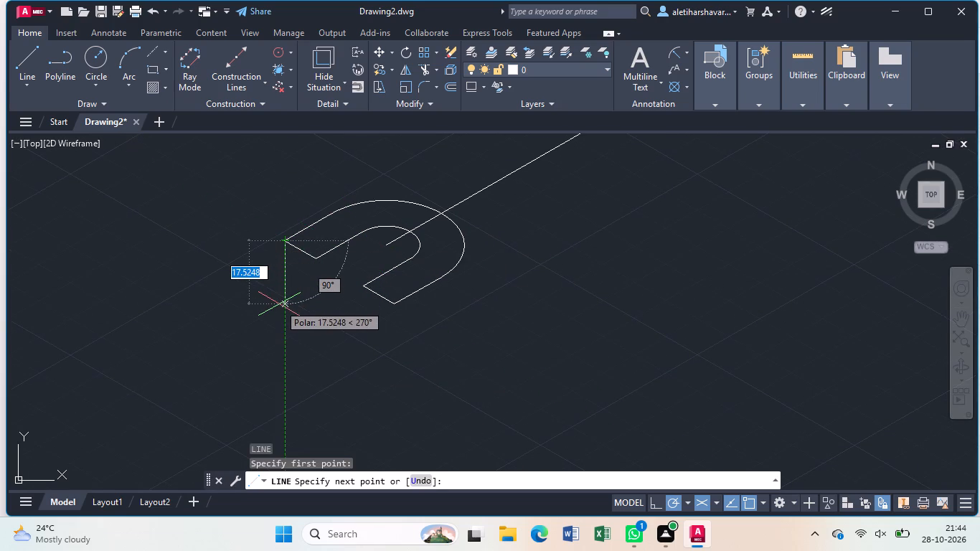
{"action": "type", "text": "20"}
{"action": "key", "text": "Return"}
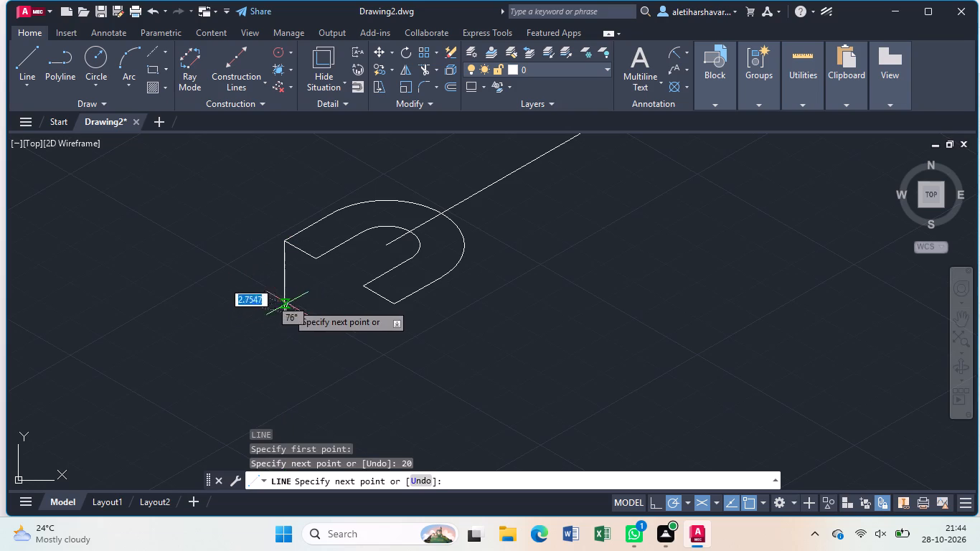
{"action": "type", "text": "10"}
{"action": "key", "text": "Return"}
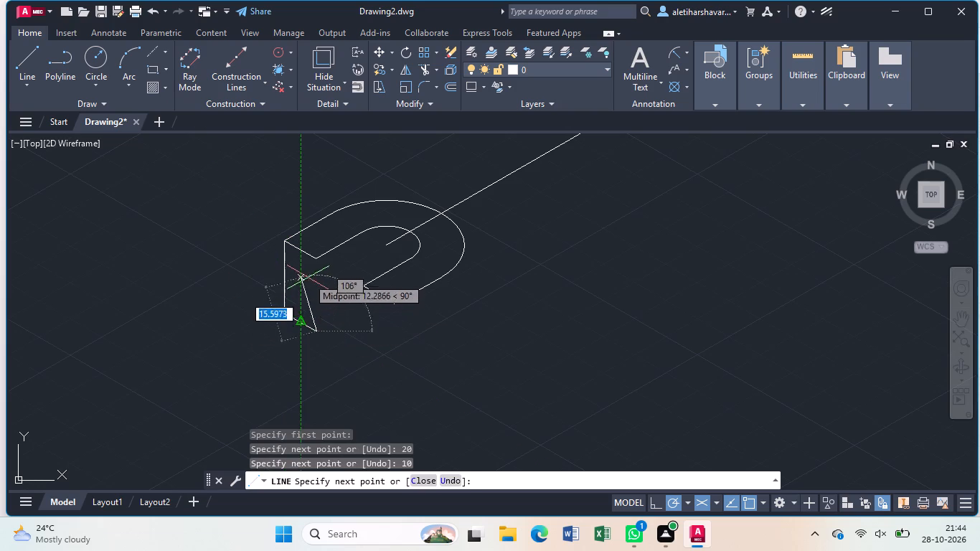
{"action": "left_click", "coordinate": [313, 259]}
{"action": "key", "text": "Escape"}
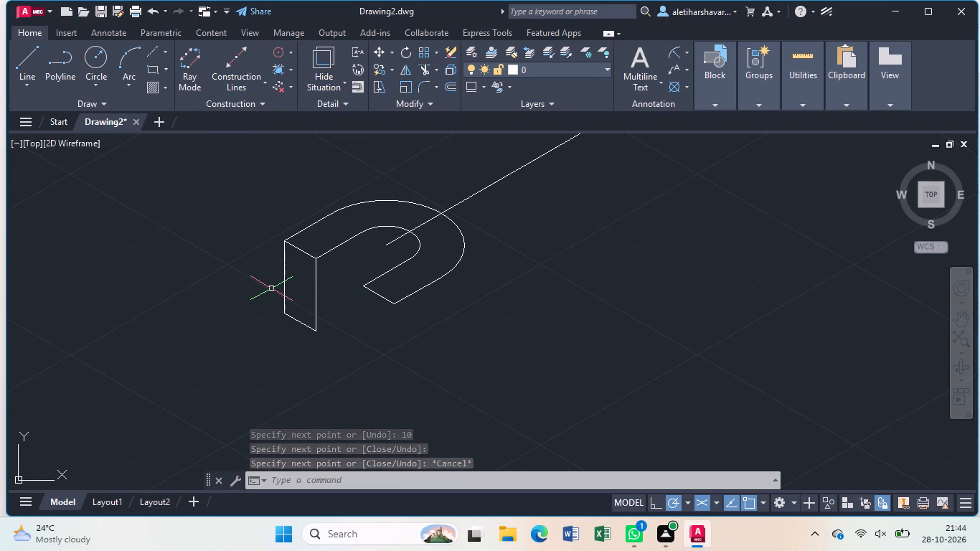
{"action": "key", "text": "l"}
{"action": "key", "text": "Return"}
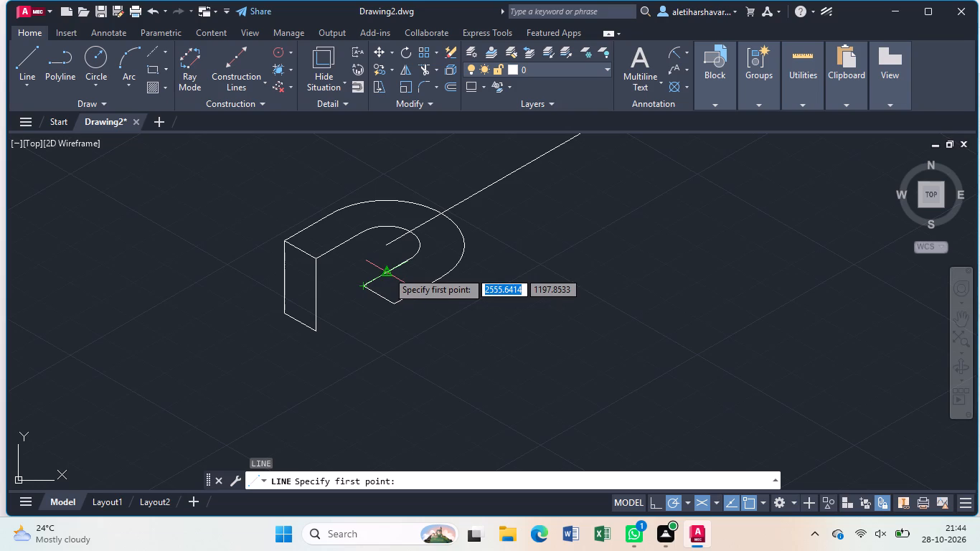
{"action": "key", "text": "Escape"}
Erase the two vertical lines below the upper leg's end.
{"action": "left_click", "coordinate": [326, 309]}
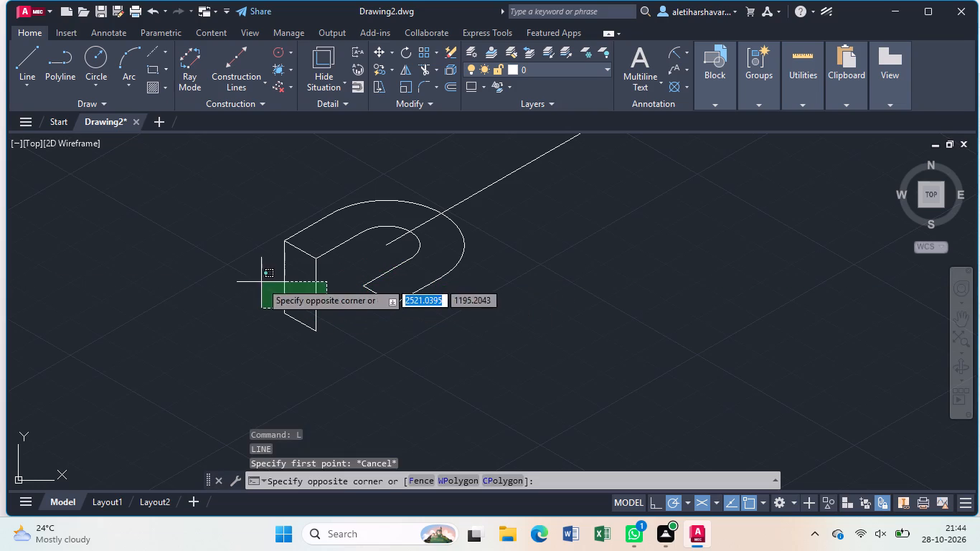
{"action": "left_click", "coordinate": [261, 282]}
{"action": "key", "text": "Delete"}
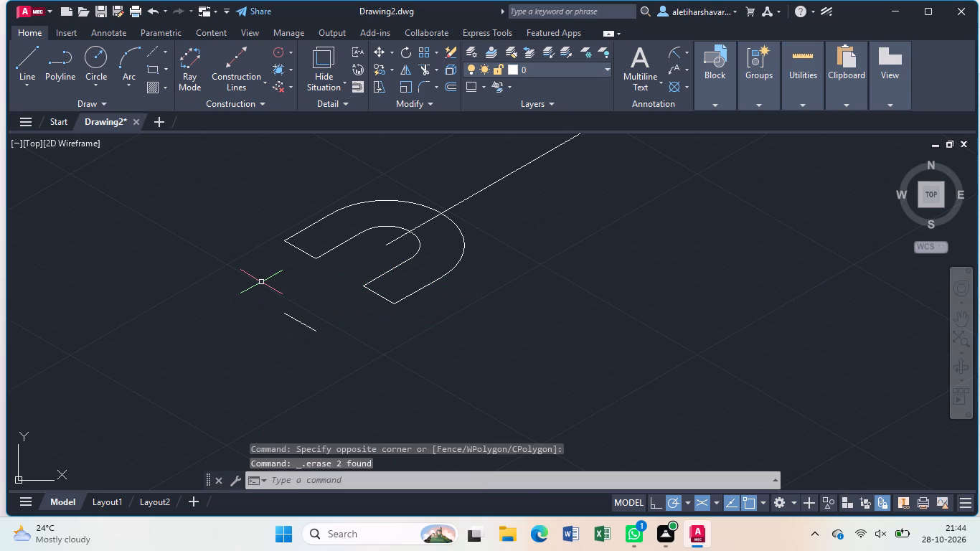
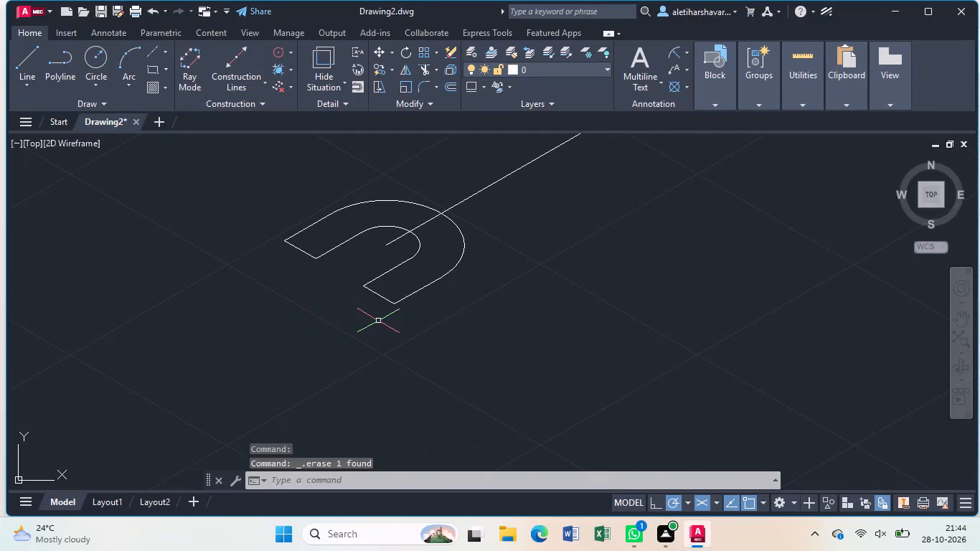
Draw a 20-unit line straight up from the arcs' centre at the start of the long centre line.
{"action": "middle_click_drag", "start_coordinate": [364, 322], "coordinate": [324, 507]}
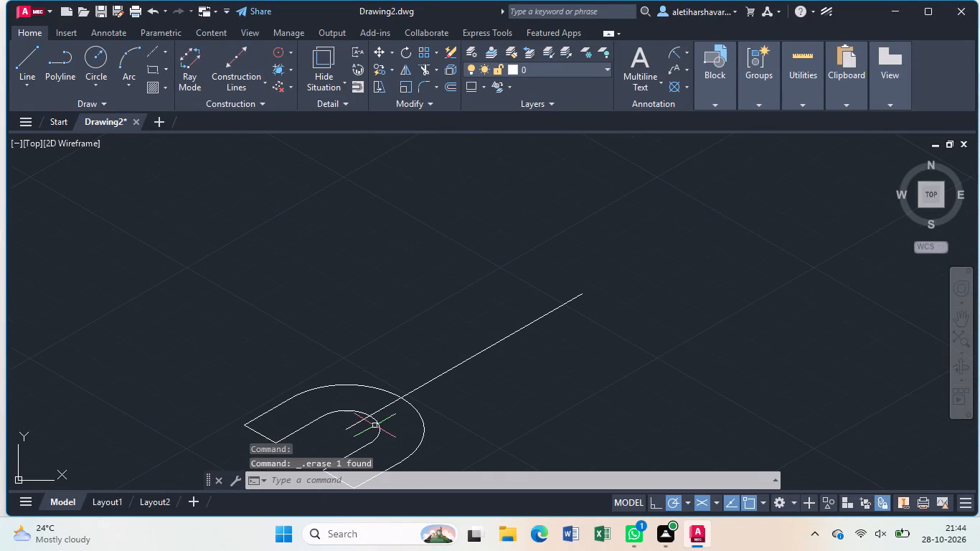
{"action": "middle_click_drag", "start_coordinate": [376, 444], "coordinate": [371, 394]}
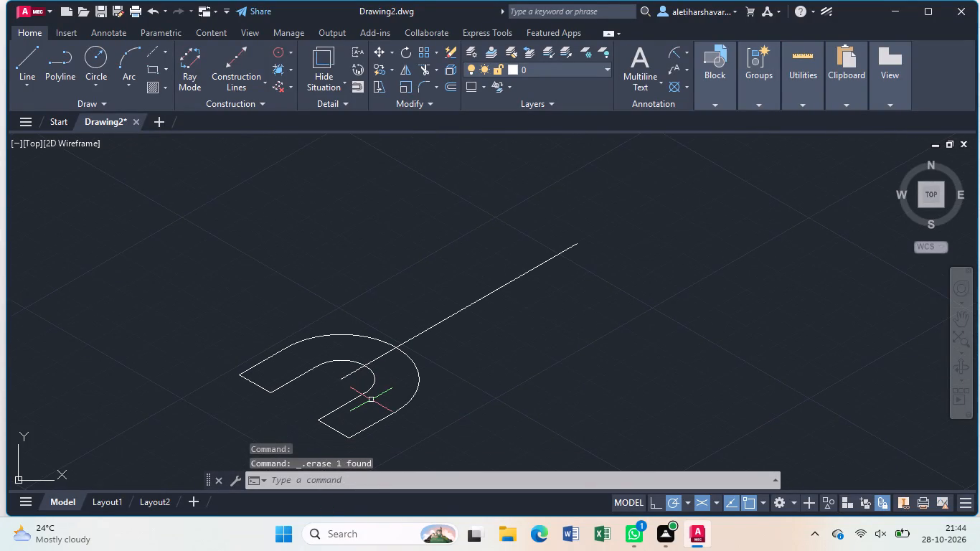
{"action": "key", "text": "l"}
{"action": "key", "text": "Return"}
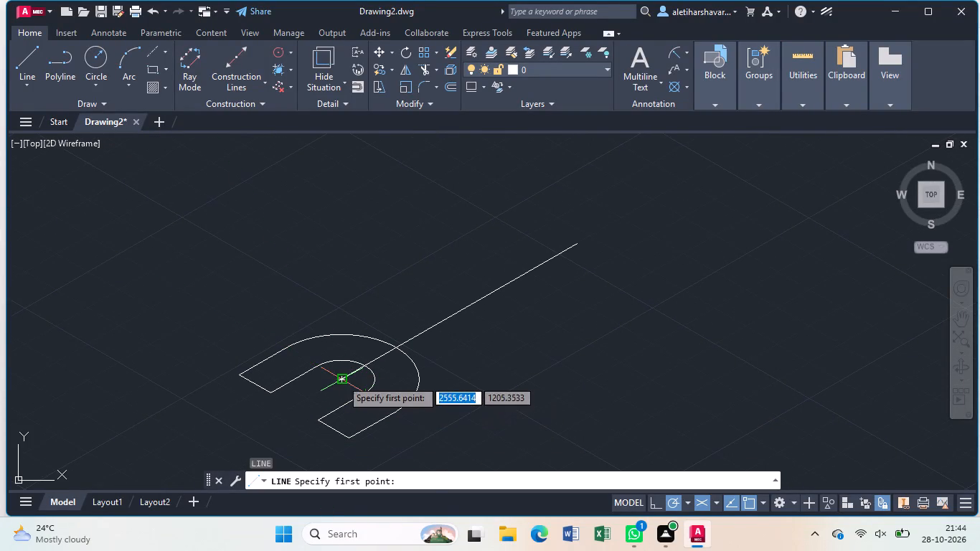
{"action": "left_click", "coordinate": [341, 380]}
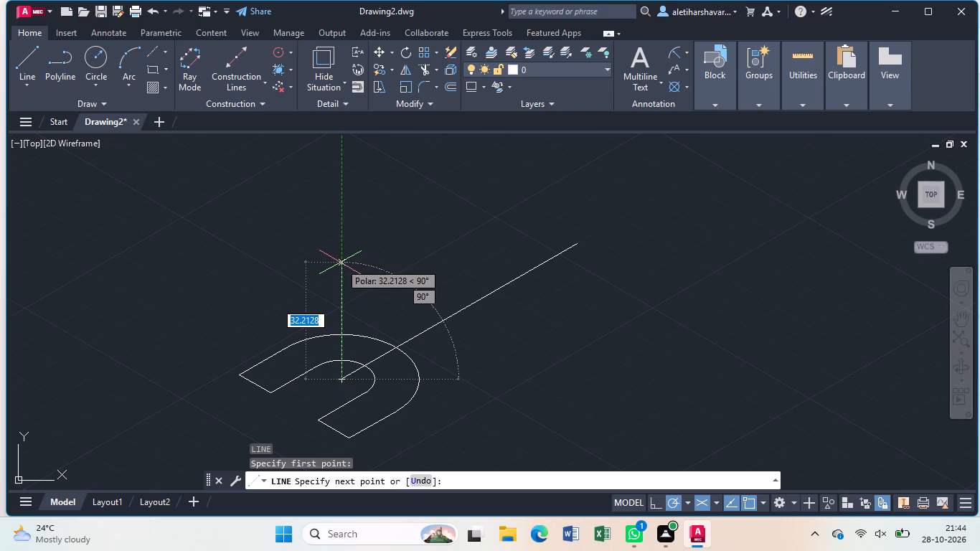
{"action": "key", "text": "2"}
{"action": "key", "text": "0"}
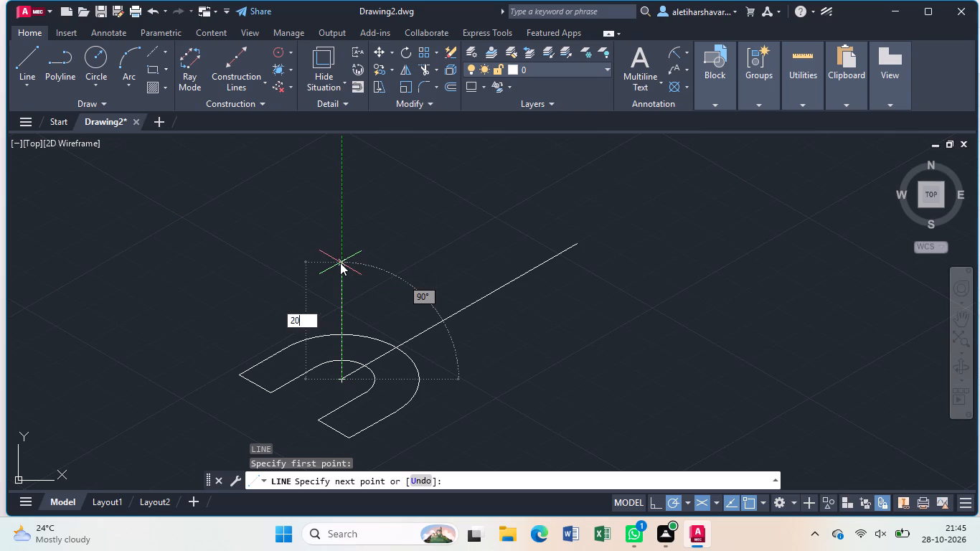
{"action": "key", "text": "Return"}
{"action": "key", "text": "Escape"}
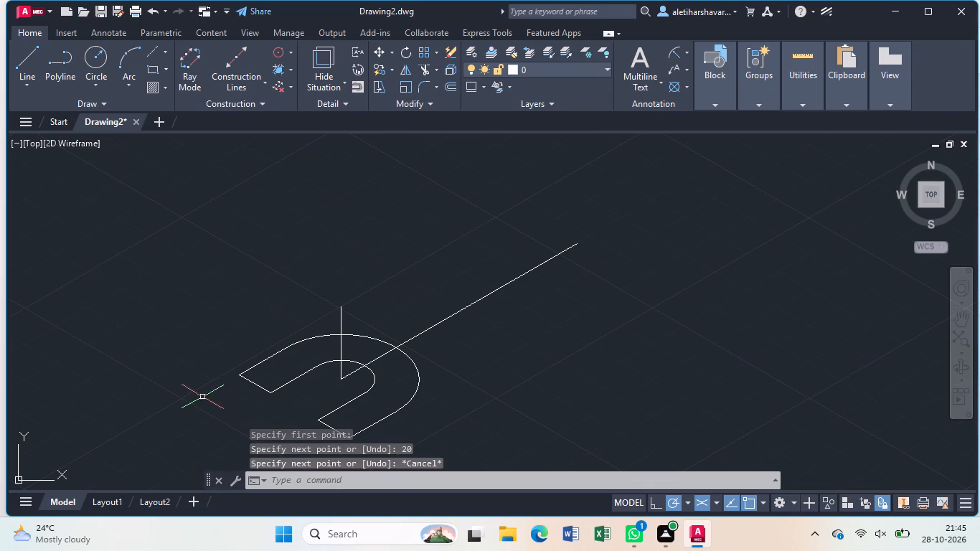
Copy the whole U-shaped outline, both arcs and all leg lines, from the arcs' centre to the top of the 20-unit vertical line.
{"action": "left_click", "coordinate": [278, 353]}
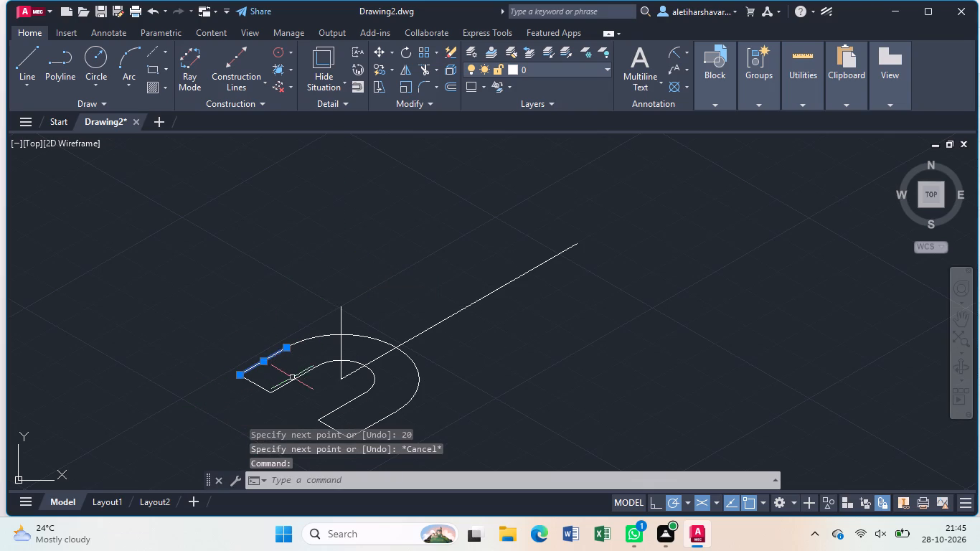
{"action": "left_click", "coordinate": [296, 381]}
{"action": "left_click", "coordinate": [257, 387]}
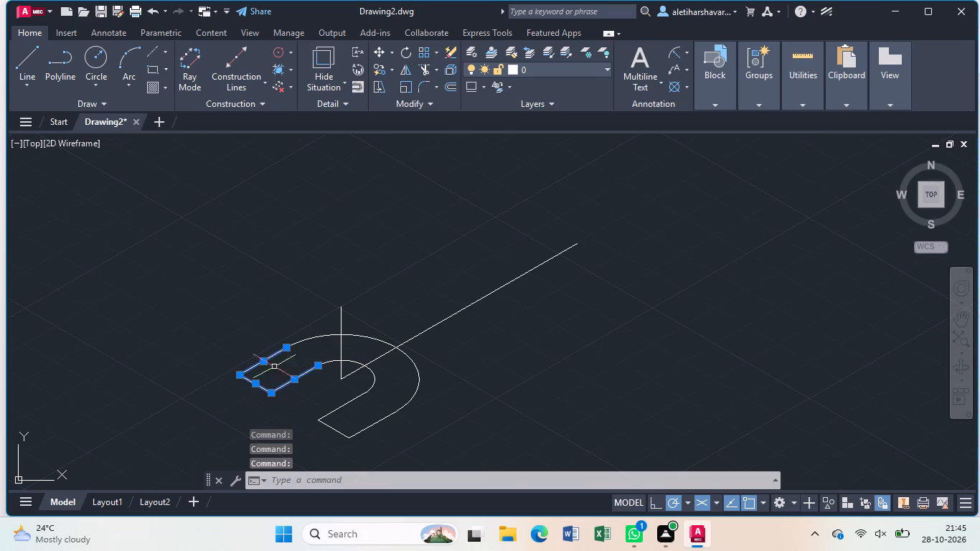
{"action": "left_click", "coordinate": [306, 339]}
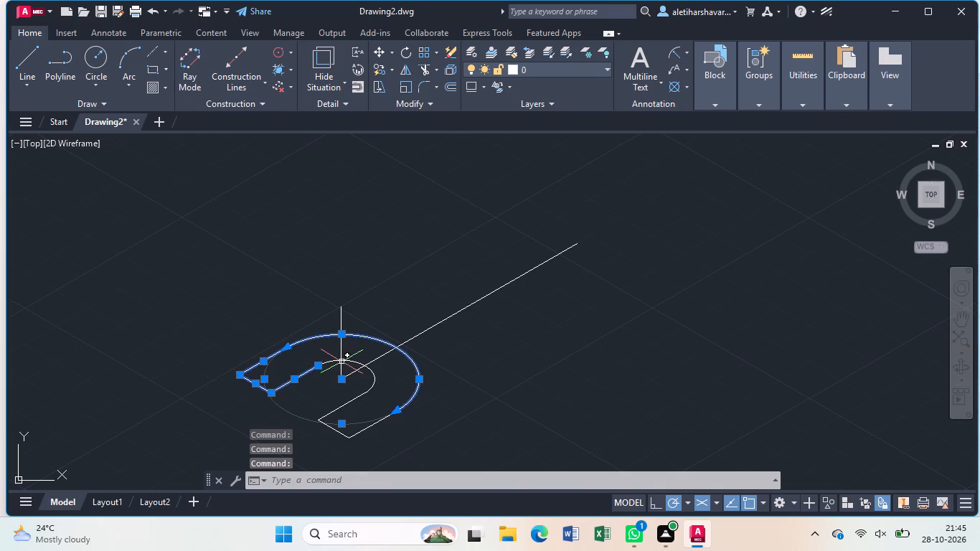
{"action": "left_click", "coordinate": [351, 362]}
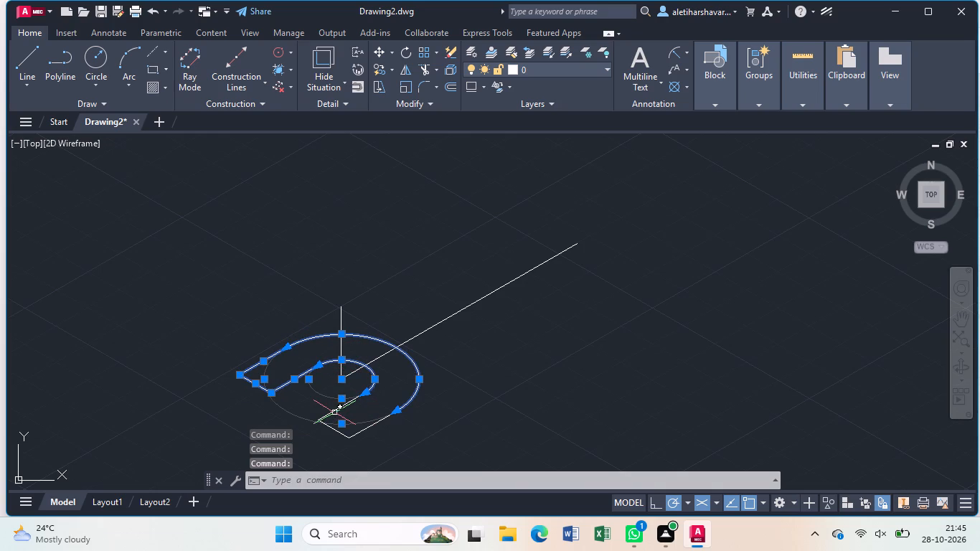
{"action": "left_click", "coordinate": [333, 413]}
{"action": "left_click", "coordinate": [364, 429]}
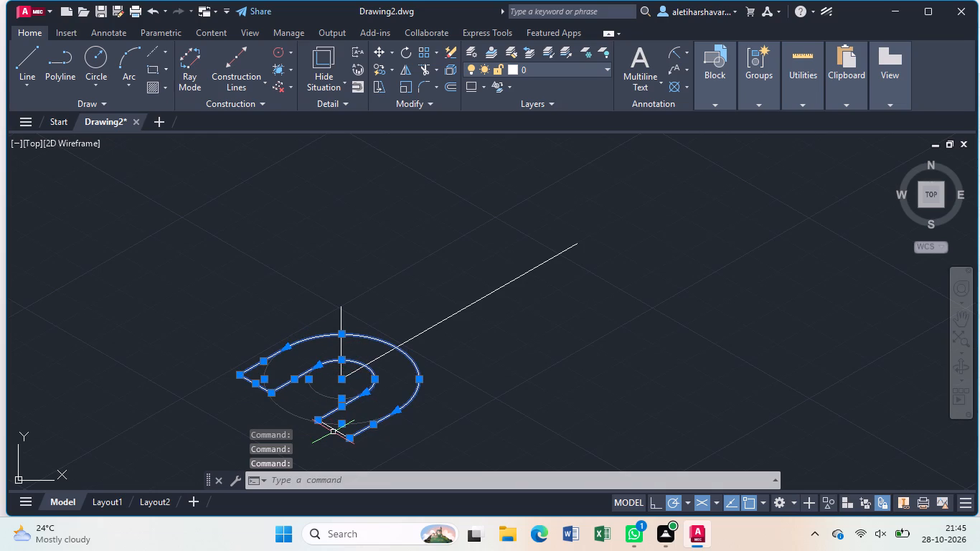
{"action": "left_click", "coordinate": [333, 429]}
{"action": "key", "text": "c"}
{"action": "key", "text": "o"}
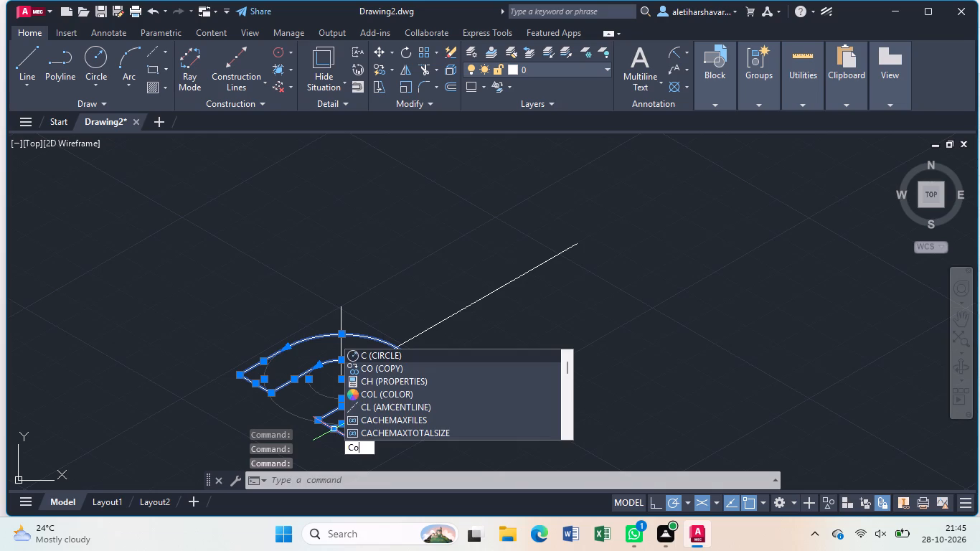
{"action": "key", "text": "Return"}
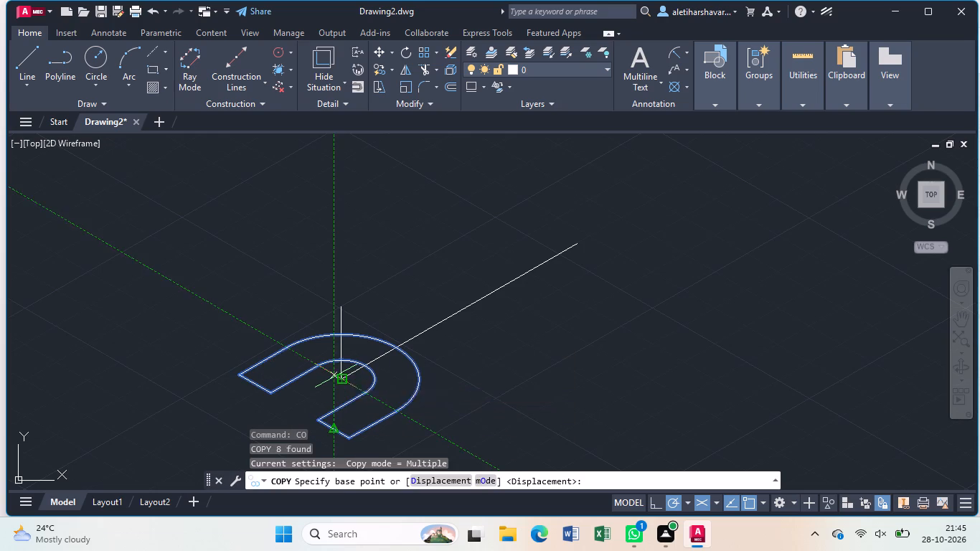
{"action": "left_click", "coordinate": [343, 377]}
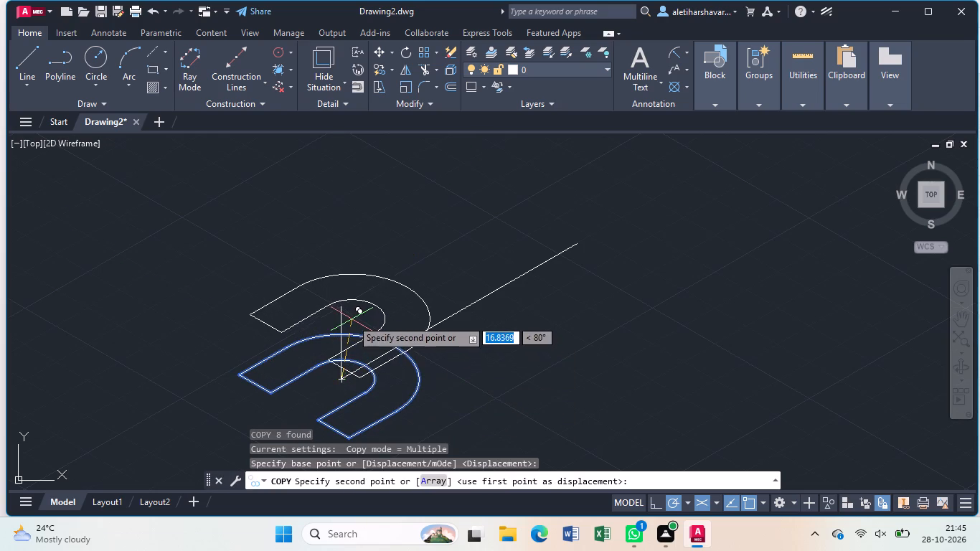
{"action": "left_click", "coordinate": [344, 309]}
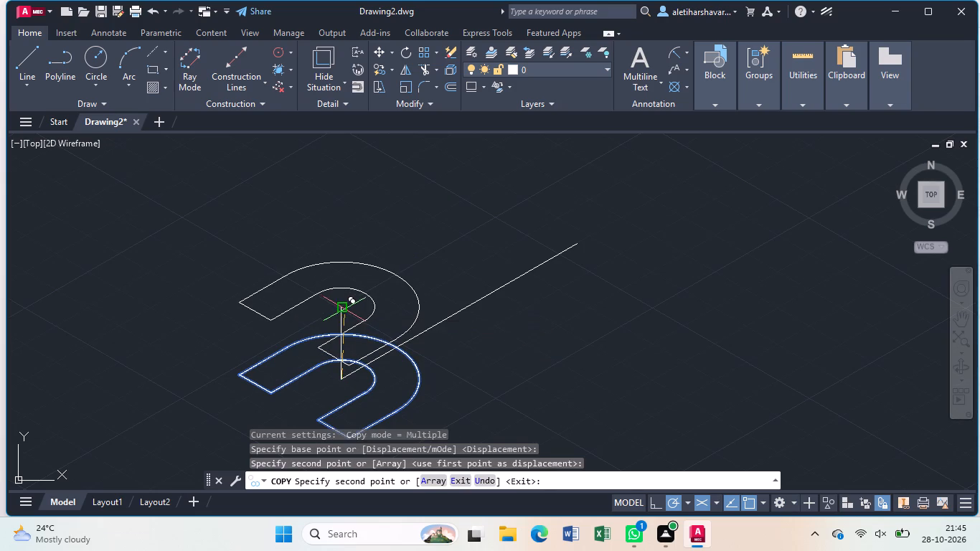
{"action": "key", "text": "Escape"}
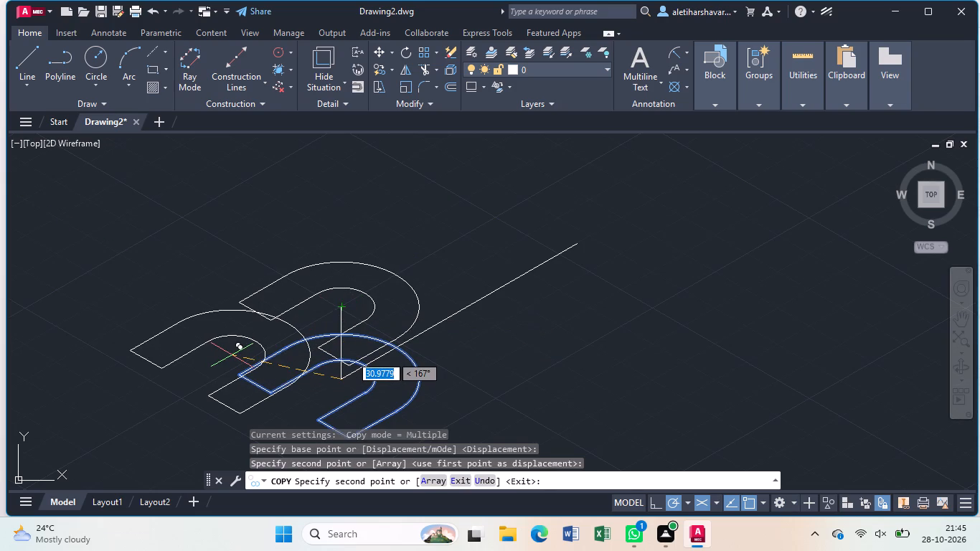
Connect the lower leg's outer and inner end corners on the raised outline to the matching corners below with vertical lines.
{"action": "key", "text": "l"}
{"action": "key", "text": "Return"}
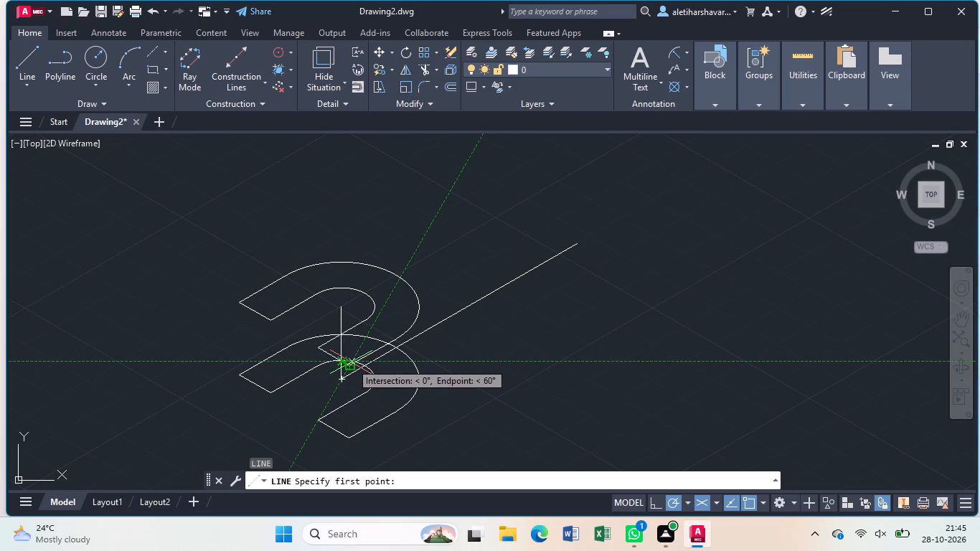
{"action": "scroll", "coordinate": [351, 362], "scroll_direction": "up", "scroll_amount": 2}
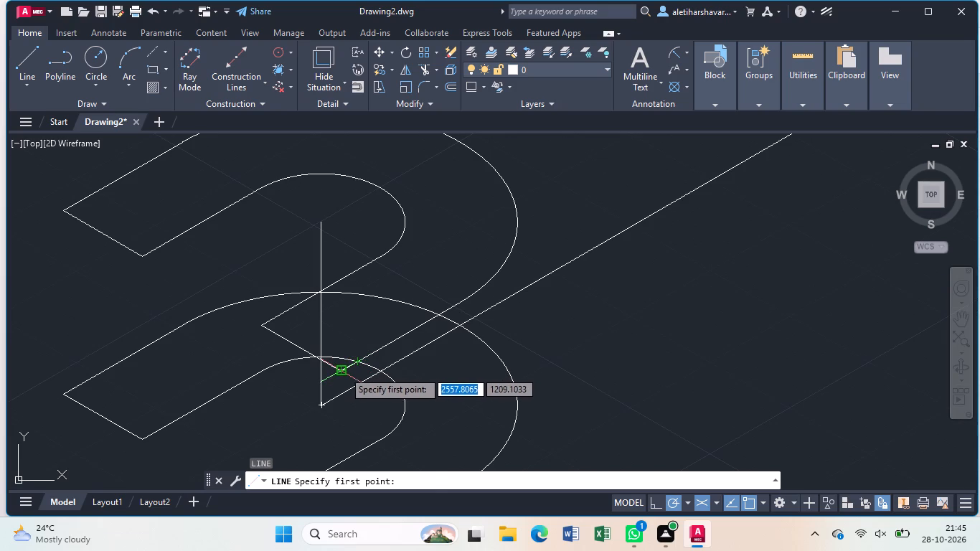
{"action": "left_click", "coordinate": [343, 370]}
{"action": "scroll", "coordinate": [342, 385], "scroll_direction": "down", "scroll_amount": 2}
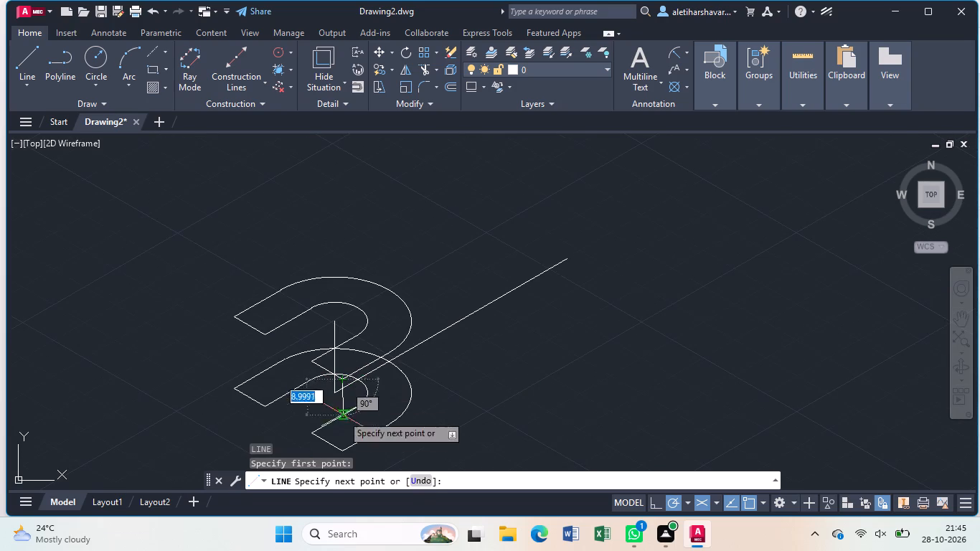
{"action": "left_click", "coordinate": [346, 456]}
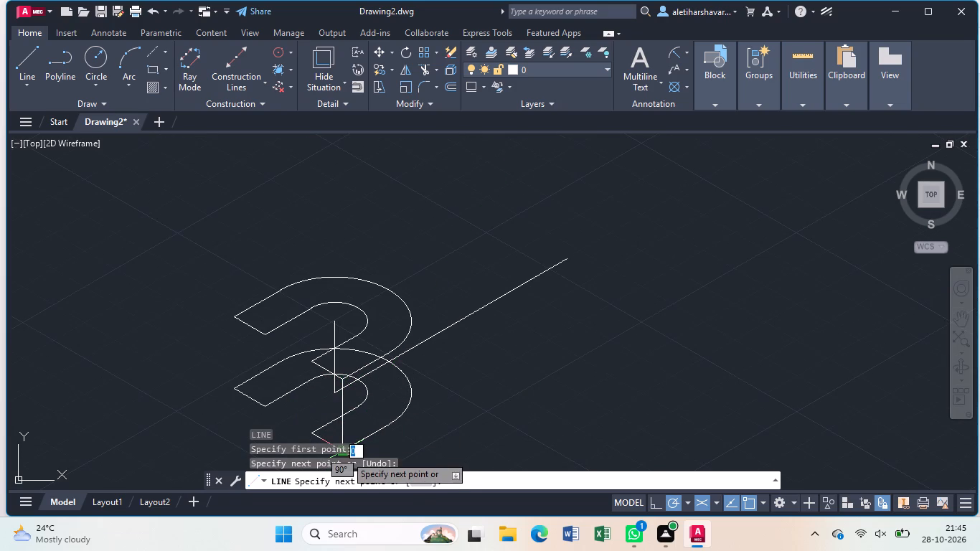
{"action": "key", "text": "Escape"}
{"action": "middle_click_drag", "start_coordinate": [408, 443], "coordinate": [408, 442]}
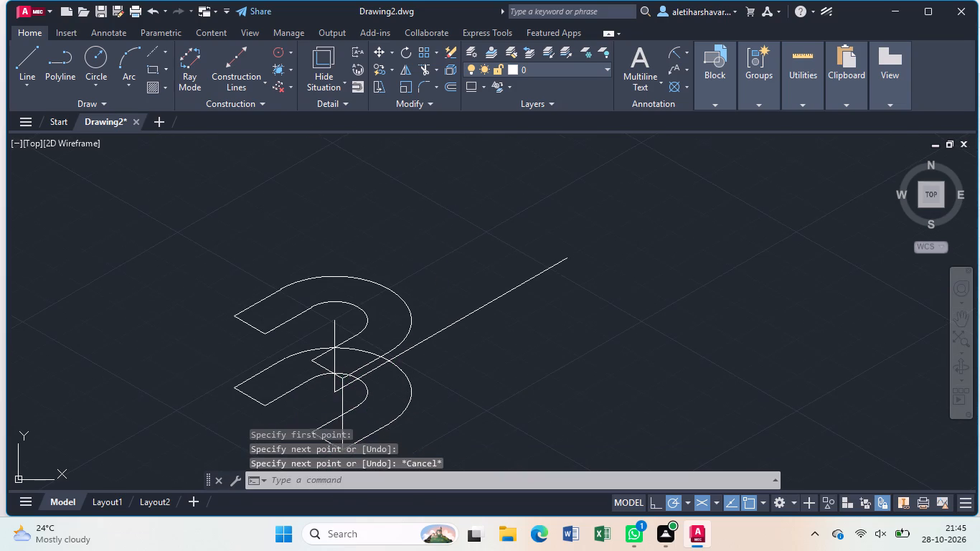
{"action": "middle_click_drag", "start_coordinate": [408, 442], "coordinate": [453, 369]}
{"action": "scroll", "coordinate": [363, 357], "scroll_direction": "up", "scroll_amount": 1}
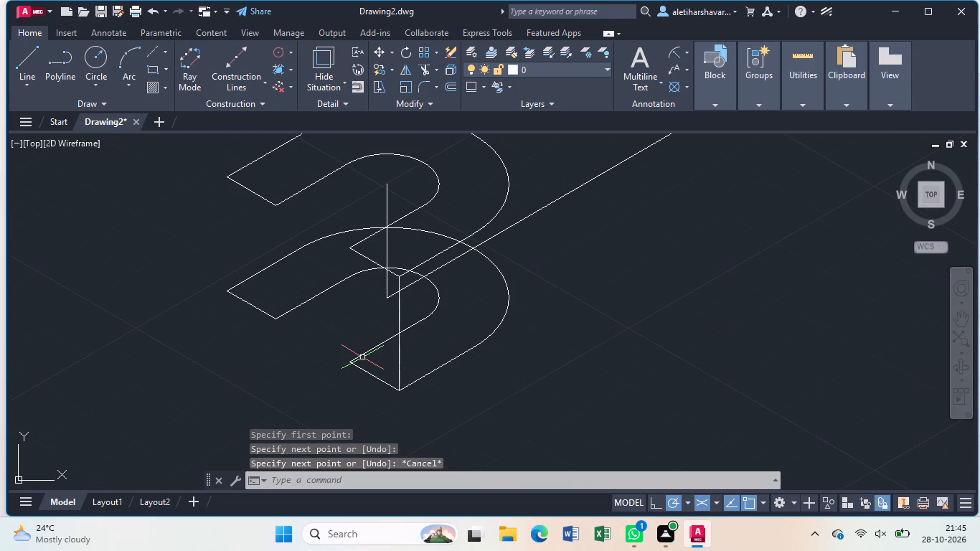
{"action": "key", "text": "l"}
{"action": "key", "text": "Return"}
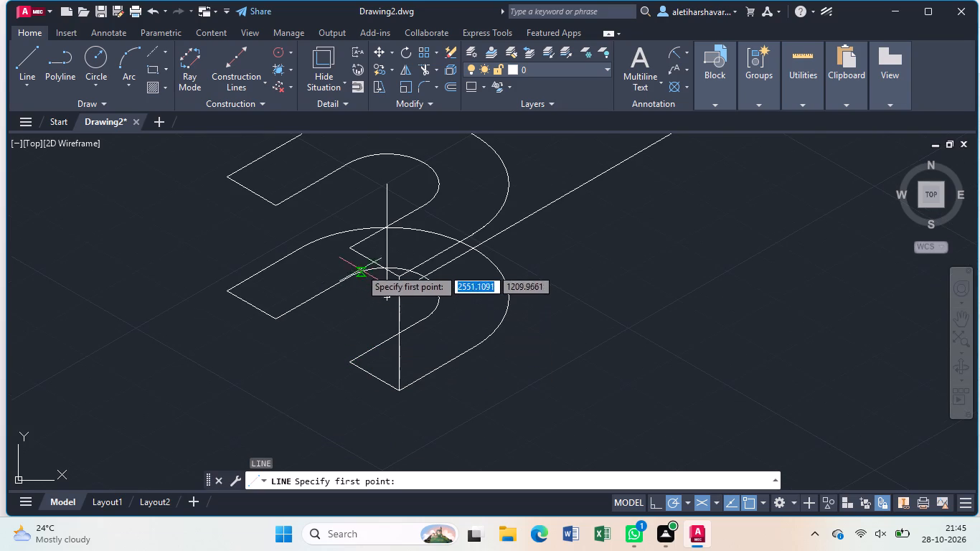
{"action": "left_click", "coordinate": [348, 249]}
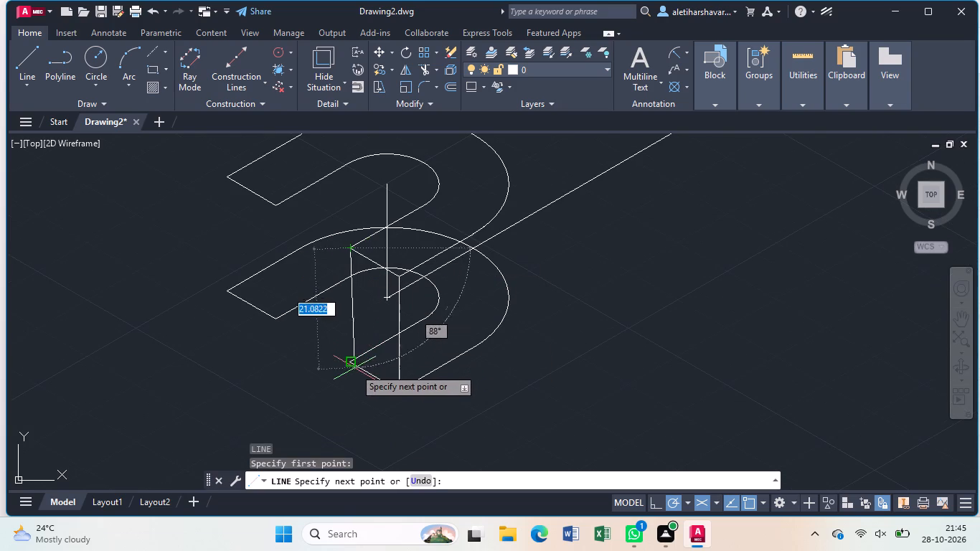
{"action": "left_click", "coordinate": [354, 364]}
{"action": "key", "text": "Escape"}
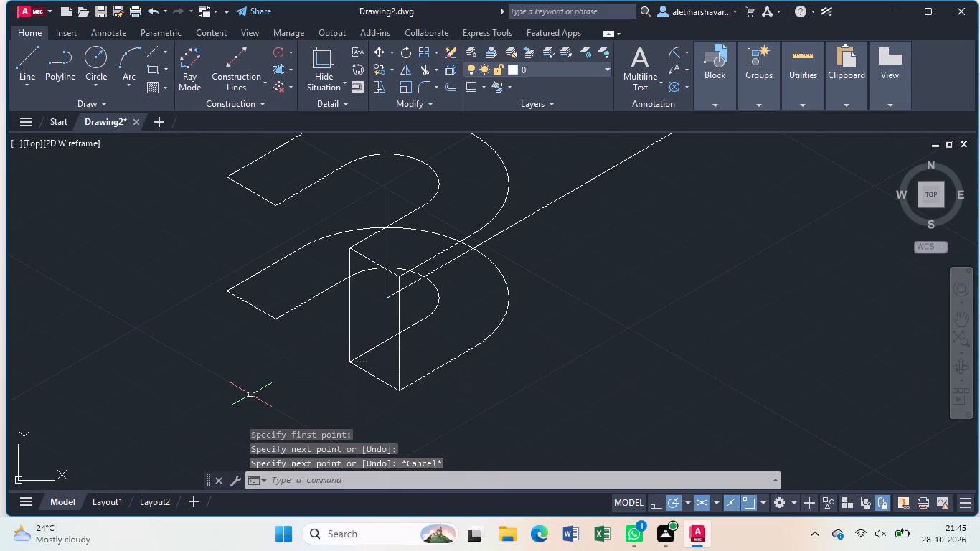
Draw the upper leg's vertical end edges down from the raised outline, the inner one to its matching corner and the outer one about 24 units long.
{"action": "key", "text": "l"}
{"action": "key", "text": "Return"}
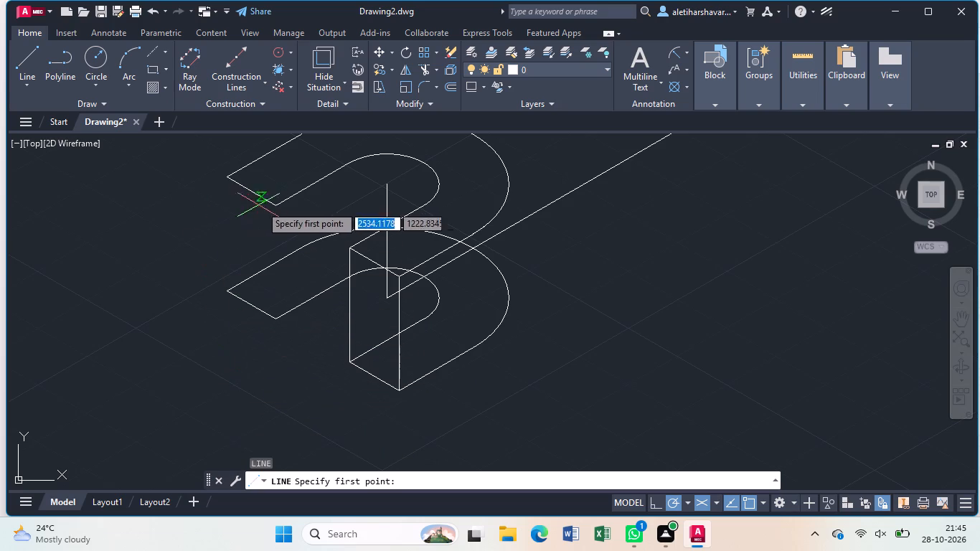
{"action": "left_click", "coordinate": [273, 202]}
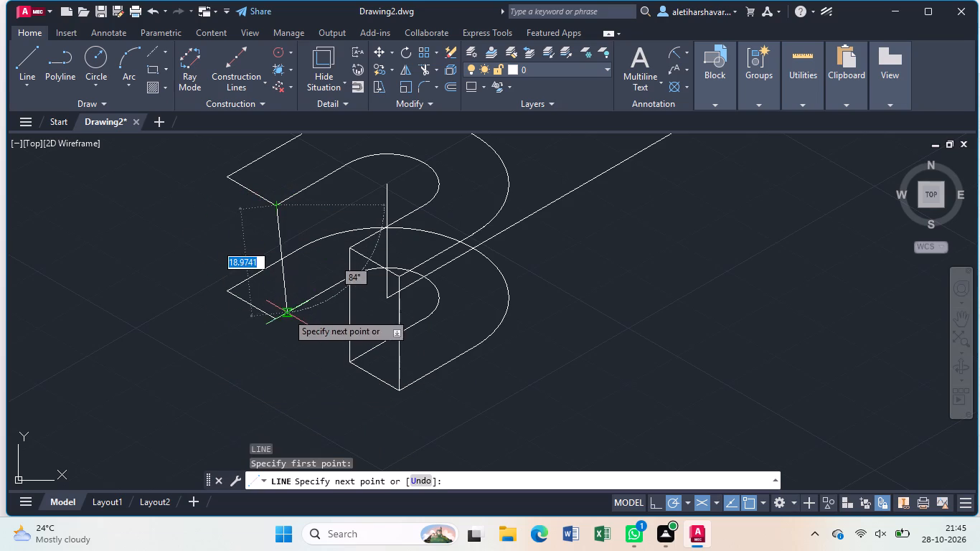
{"action": "left_click", "coordinate": [278, 316]}
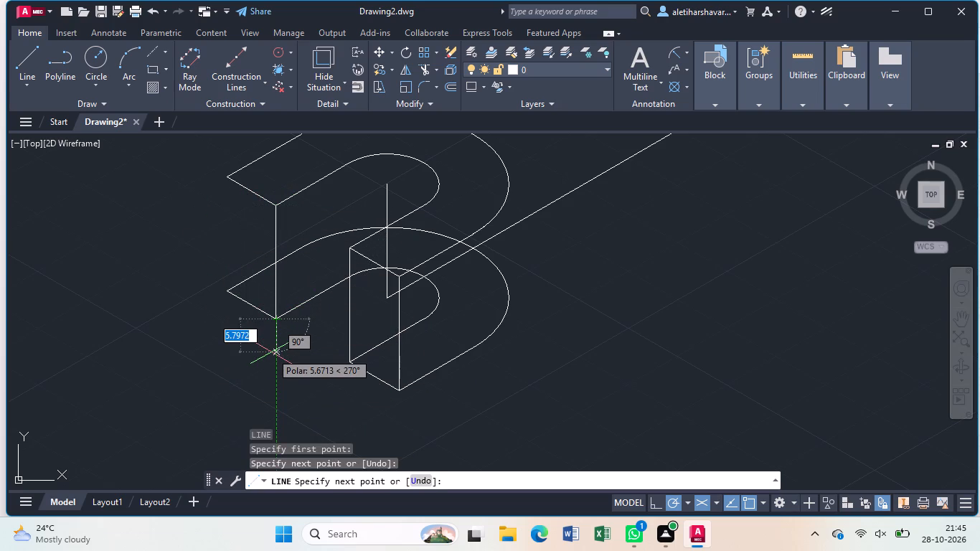
{"action": "key", "text": "Escape"}
{"action": "key", "text": "l"}
{"action": "key", "text": "Return"}
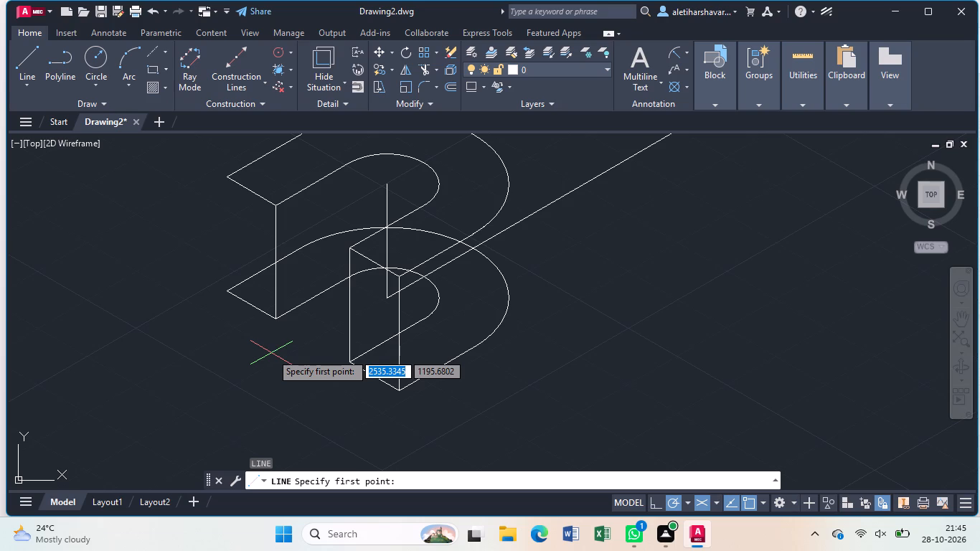
{"action": "left_click", "coordinate": [227, 178]}
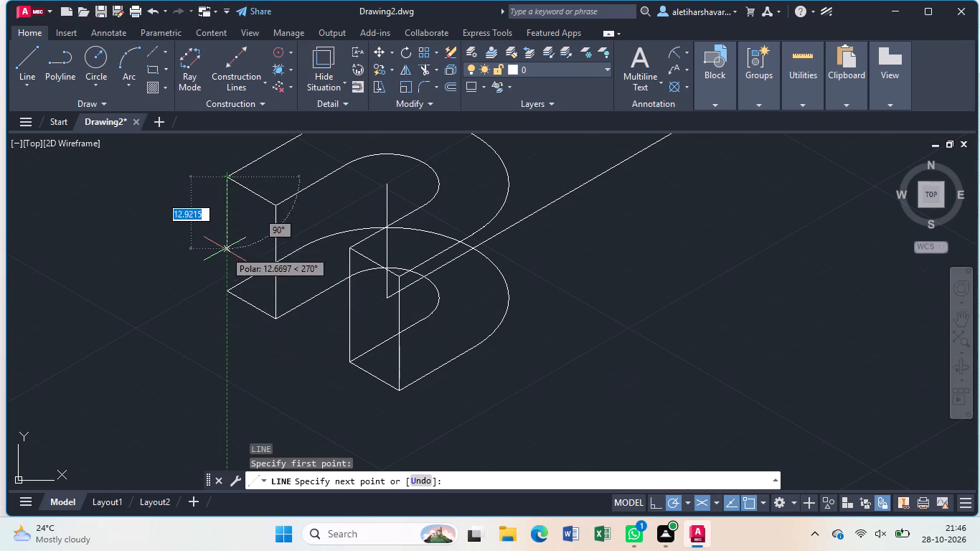
{"action": "left_click", "coordinate": [227, 313]}
{"action": "key", "text": "Escape"}
Trim the part of the upper leg's outer vertical edge that extends below the bottom outline's corner.
{"action": "type", "text": "tr"}
{"action": "key", "text": "Return"}
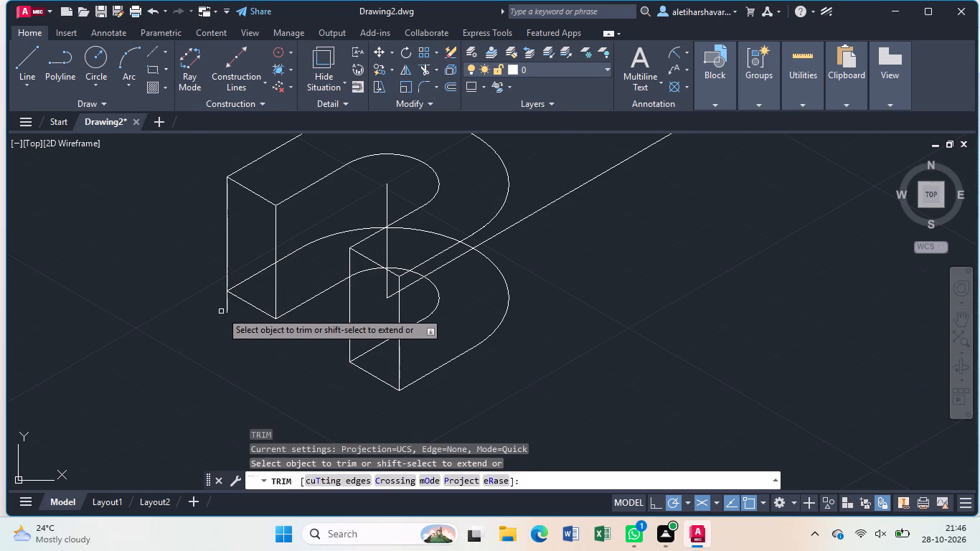
{"action": "left_click", "coordinate": [225, 307]}
{"action": "key", "text": "Escape"}
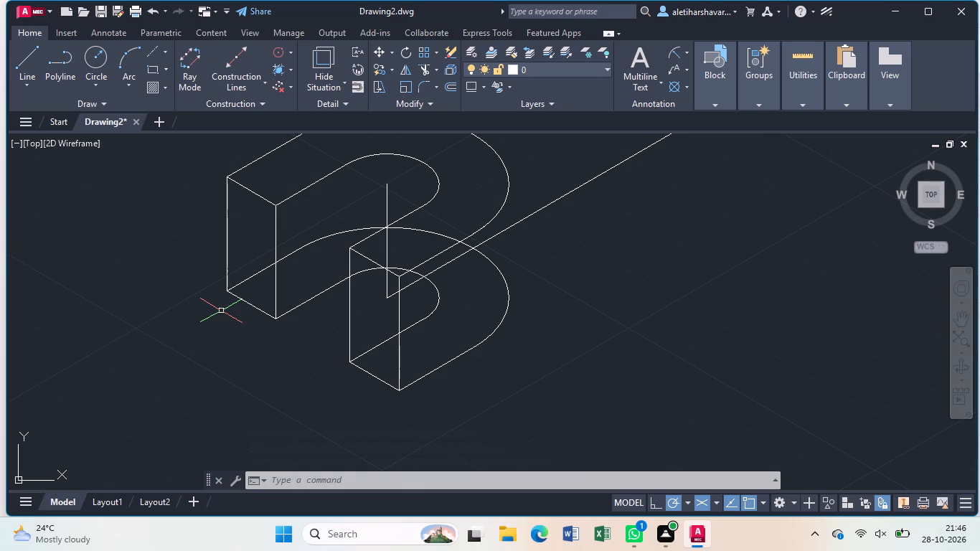
Erase the 20-unit vertical construction line at the arcs' centre.
{"action": "left_click", "coordinate": [389, 236]}
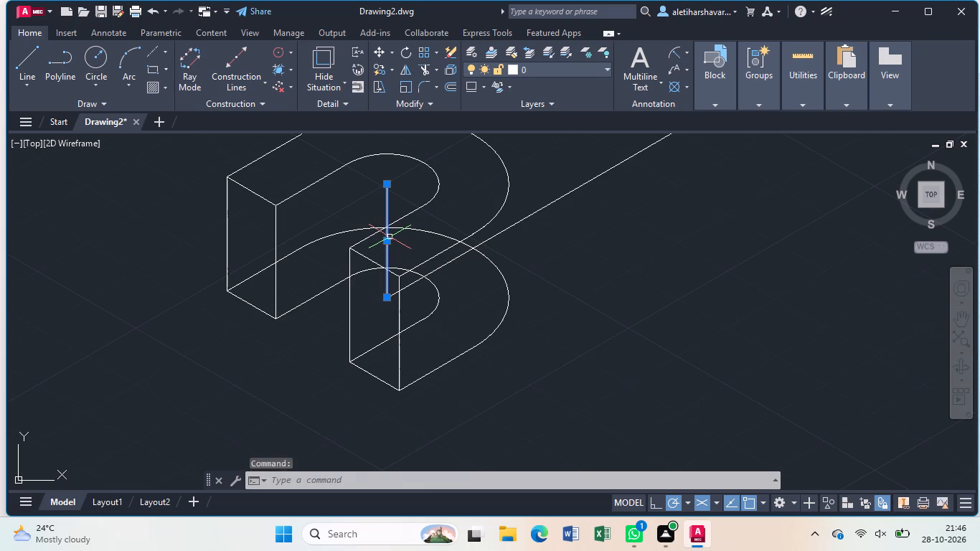
{"action": "key", "text": "Delete"}
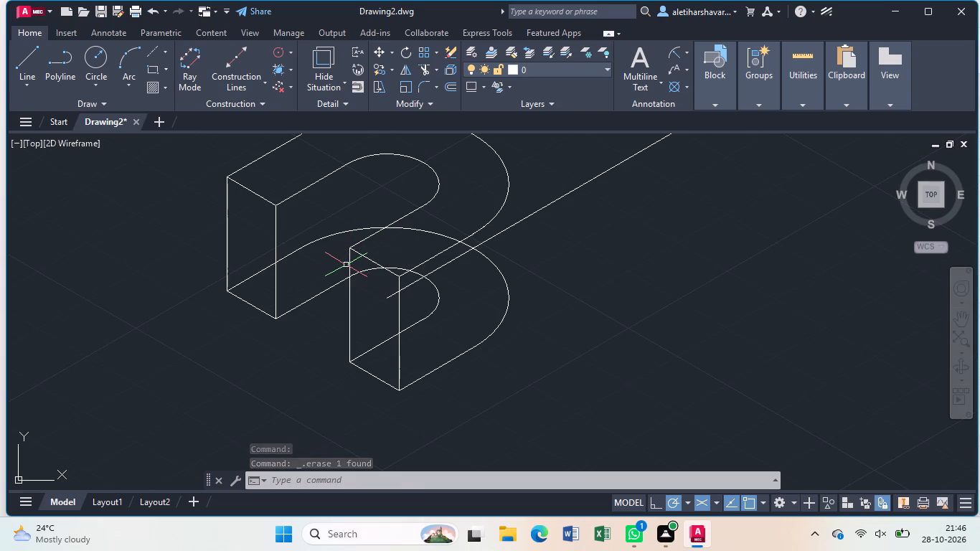
Trim the hidden parts of the bottom outline: the outer arc, the upper leg's outer bottom edge and the inner arc up to the centre line.
{"action": "type", "text": "tr"}
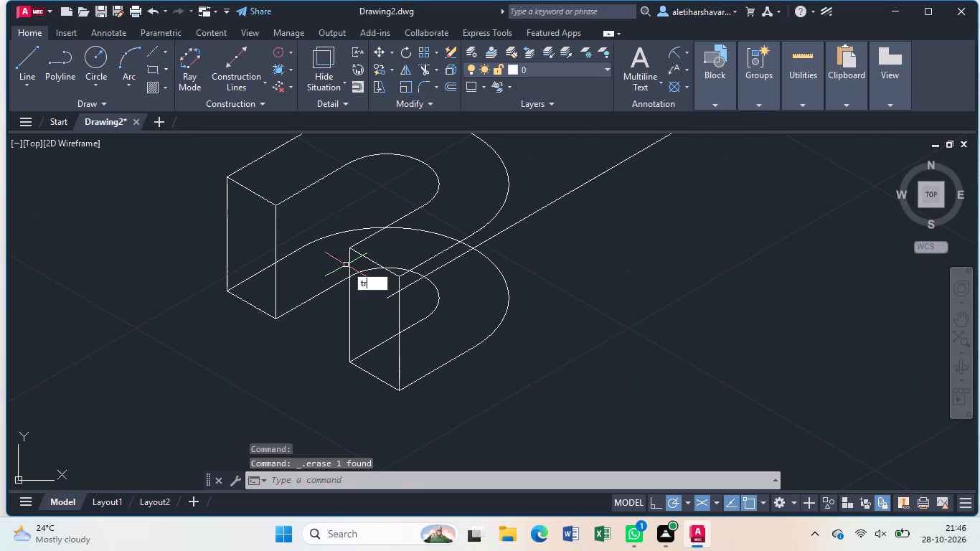
{"action": "key", "text": "Return"}
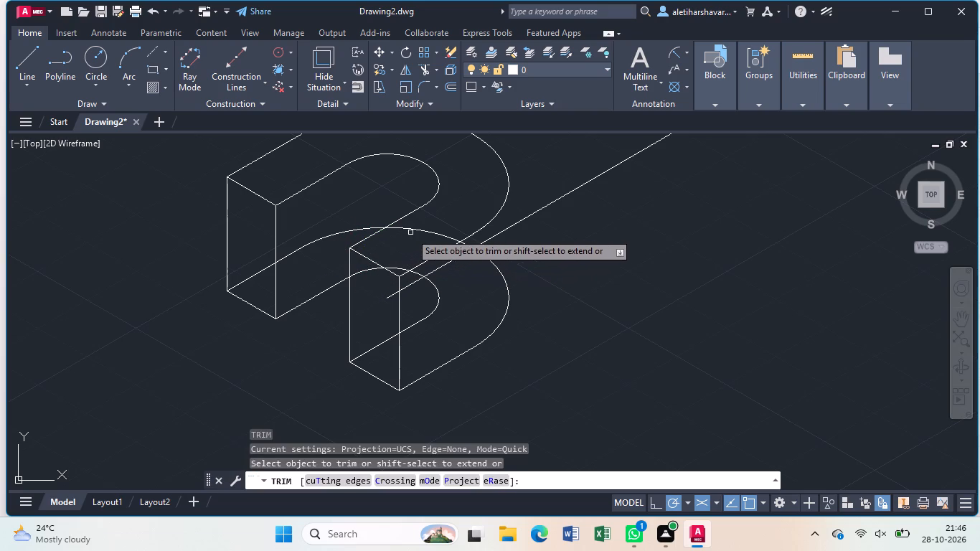
{"action": "left_click", "coordinate": [415, 229]}
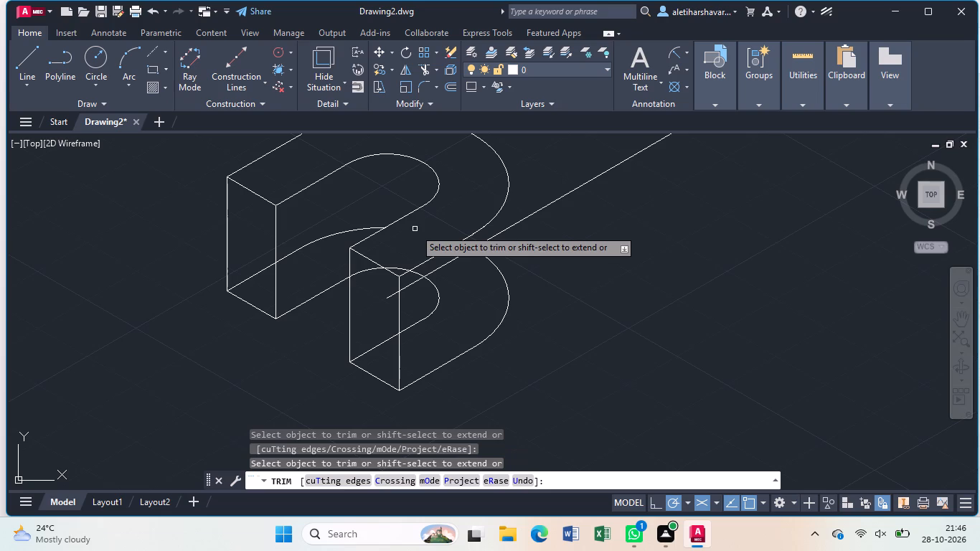
{"action": "left_click", "coordinate": [371, 226]}
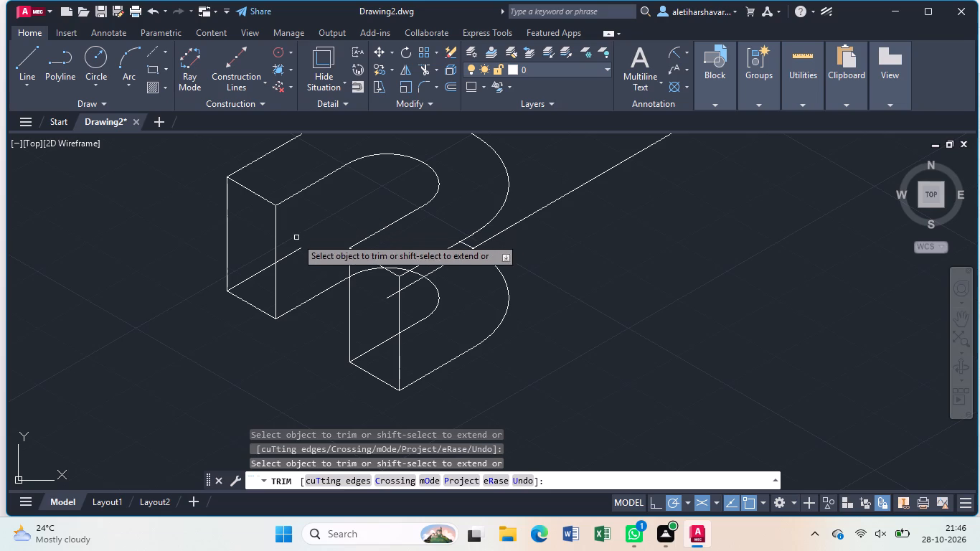
{"action": "left_click", "coordinate": [293, 253]}
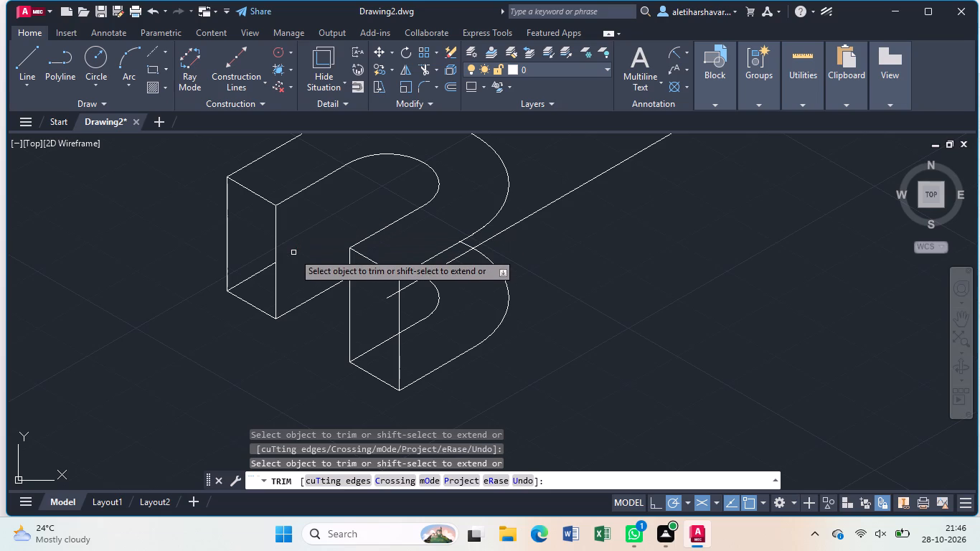
{"action": "left_click", "coordinate": [250, 278]}
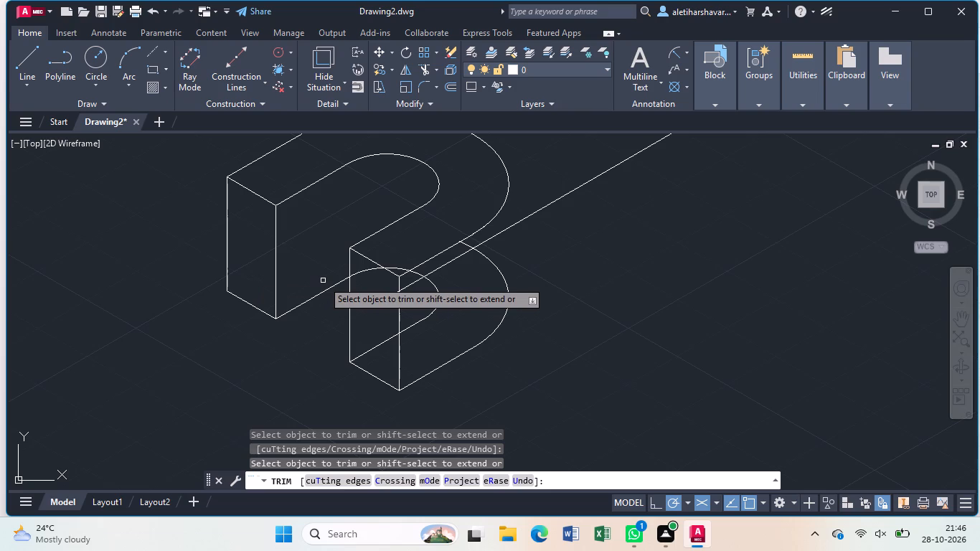
{"action": "left_click", "coordinate": [364, 273]}
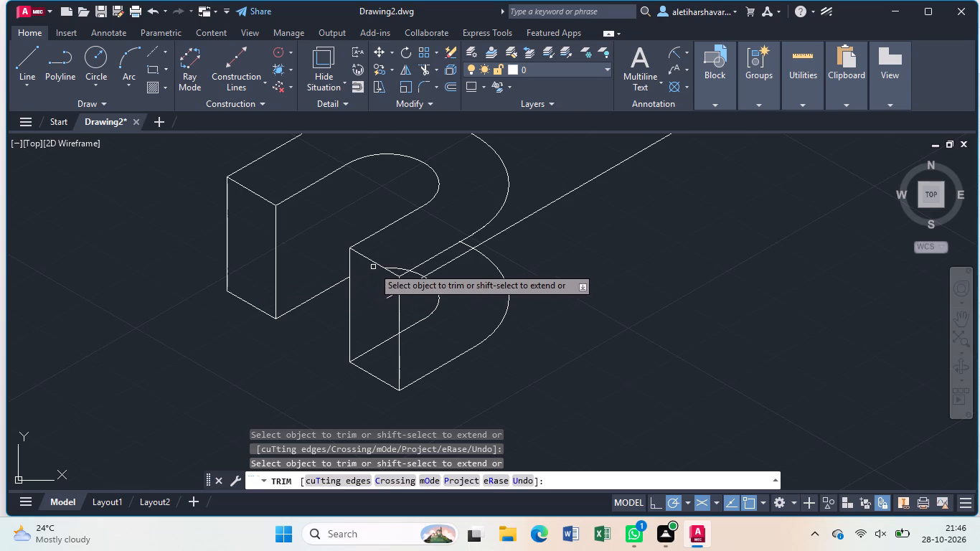
{"action": "left_click", "coordinate": [396, 268]}
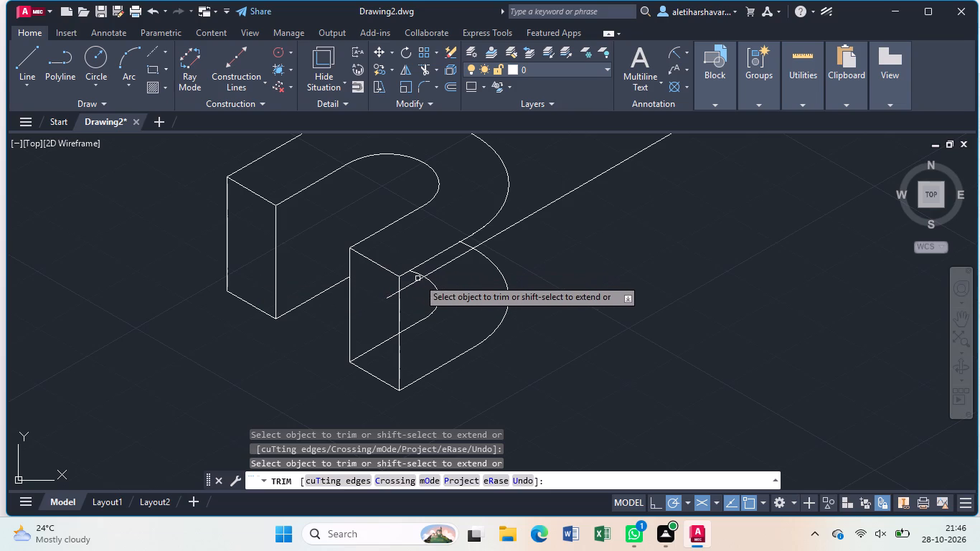
{"action": "left_click", "coordinate": [420, 274]}
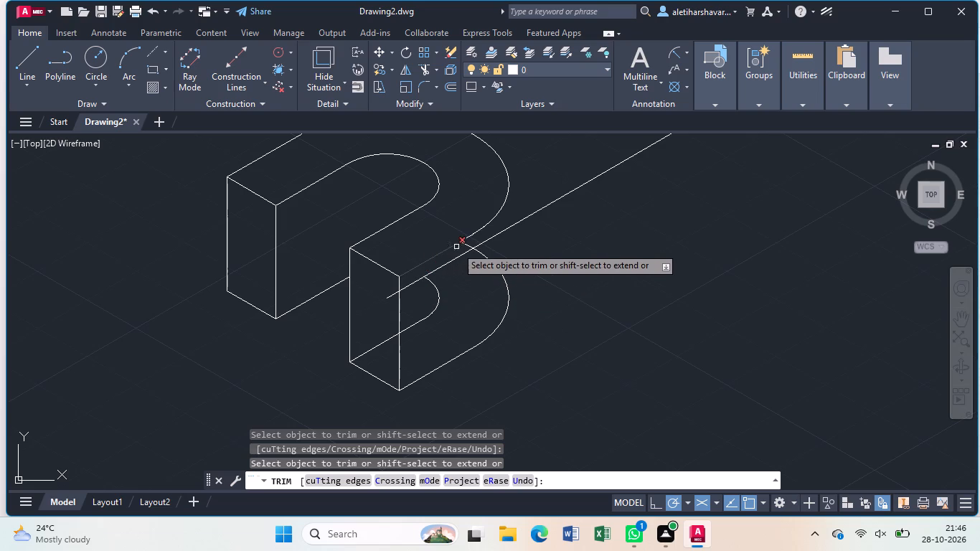
{"action": "left_click", "coordinate": [468, 245]}
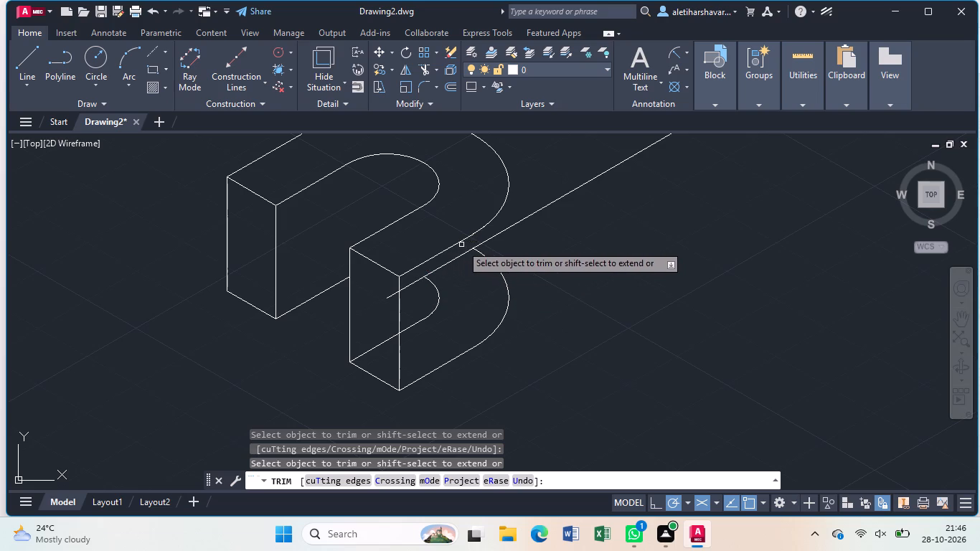
{"action": "key", "text": "Escape"}
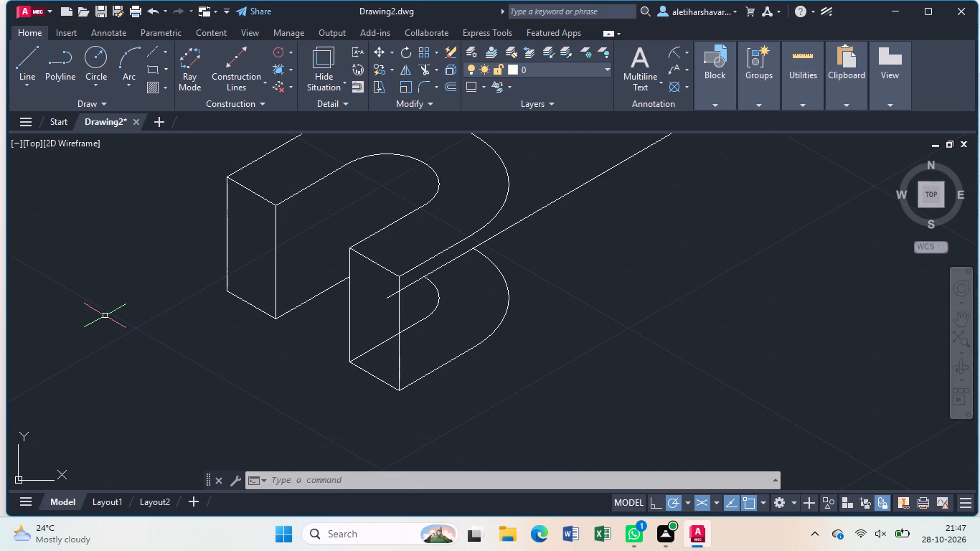
Draw a 5-unit line down from the lower leg's outer top corner, continuing with a line outward parallel to the leg.
{"action": "key", "text": "l"}
{"action": "key", "text": "Return"}
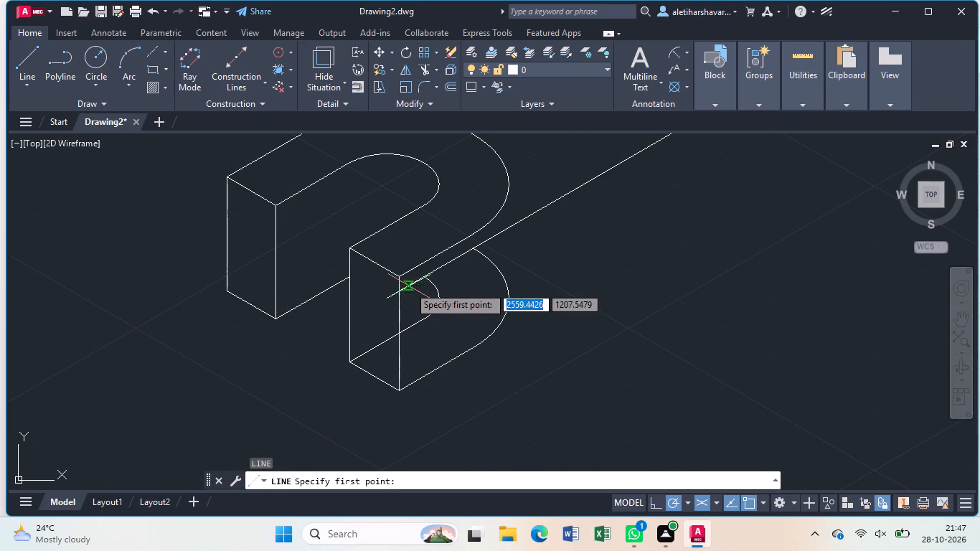
{"action": "left_click", "coordinate": [403, 280]}
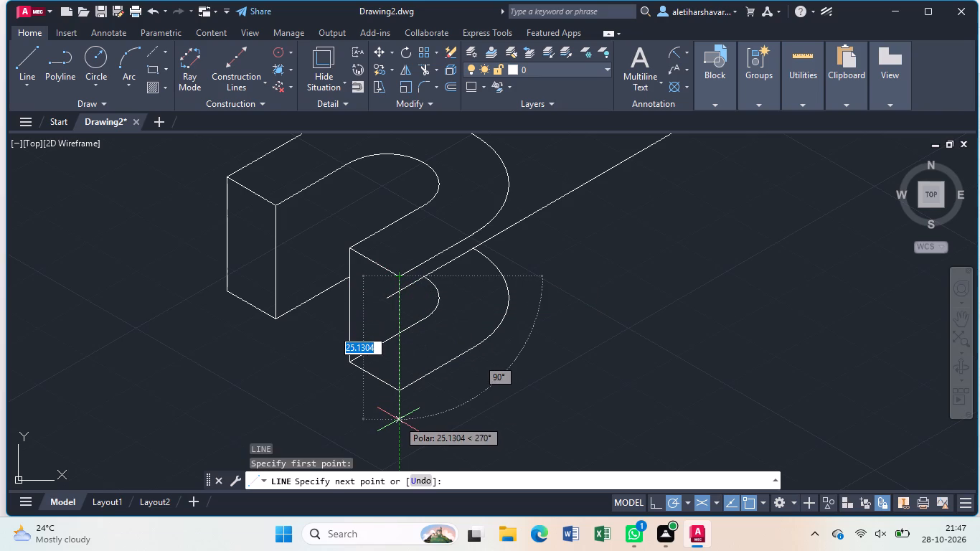
{"action": "key", "text": "5"}
{"action": "key", "text": "Return"}
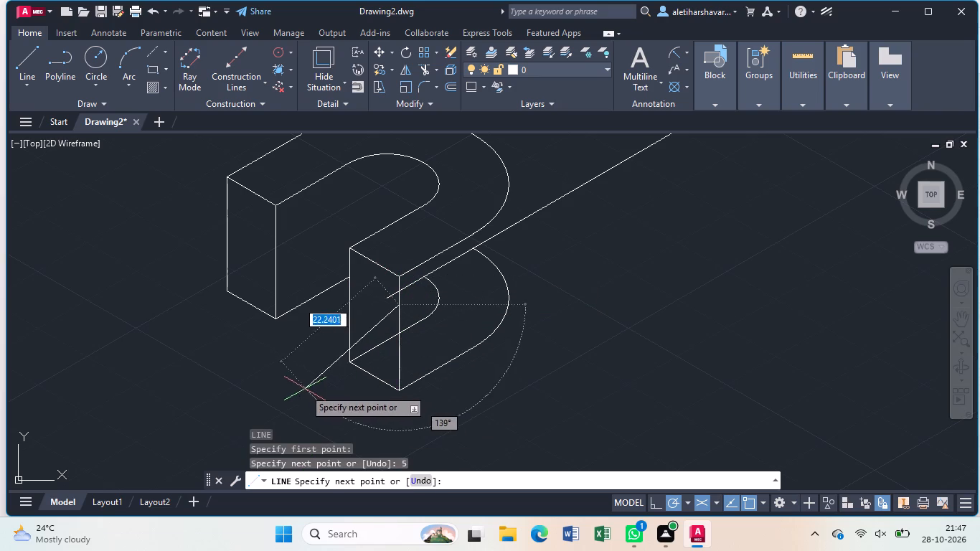
{"action": "left_click", "coordinate": [295, 371]}
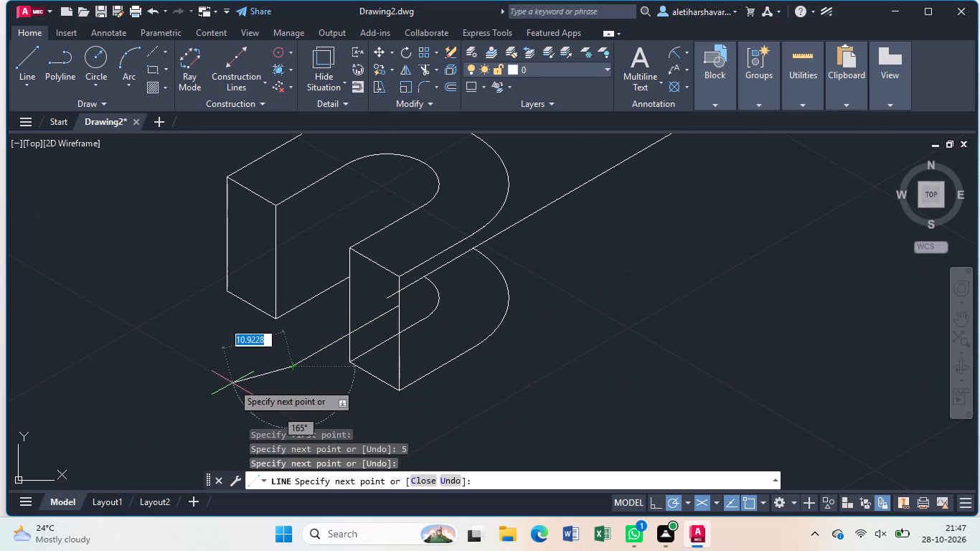
{"action": "key", "text": "Escape"}
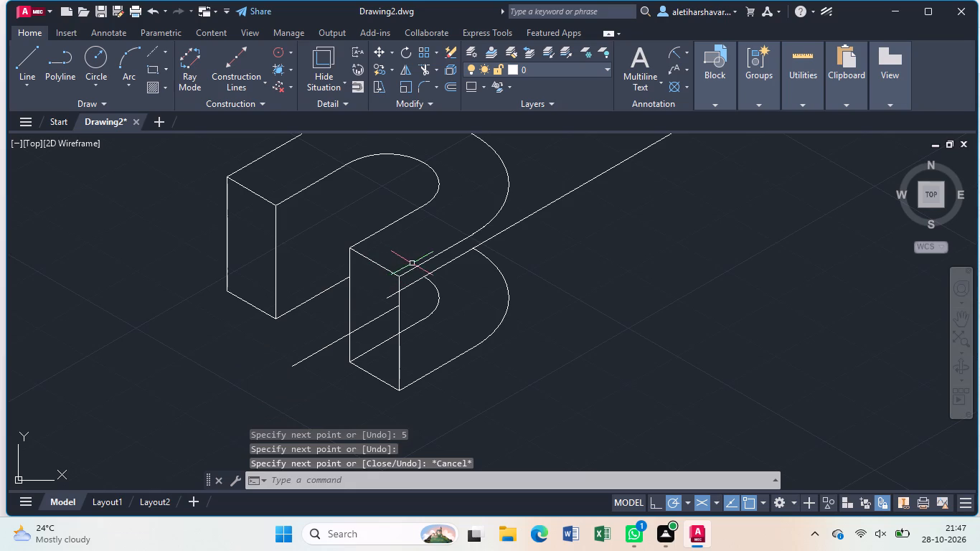
Copy the top outline's outer arc and the lower leg's outer edge from the leg's top corner to the 5-unit mark below.
{"action": "left_click", "coordinate": [420, 265]}
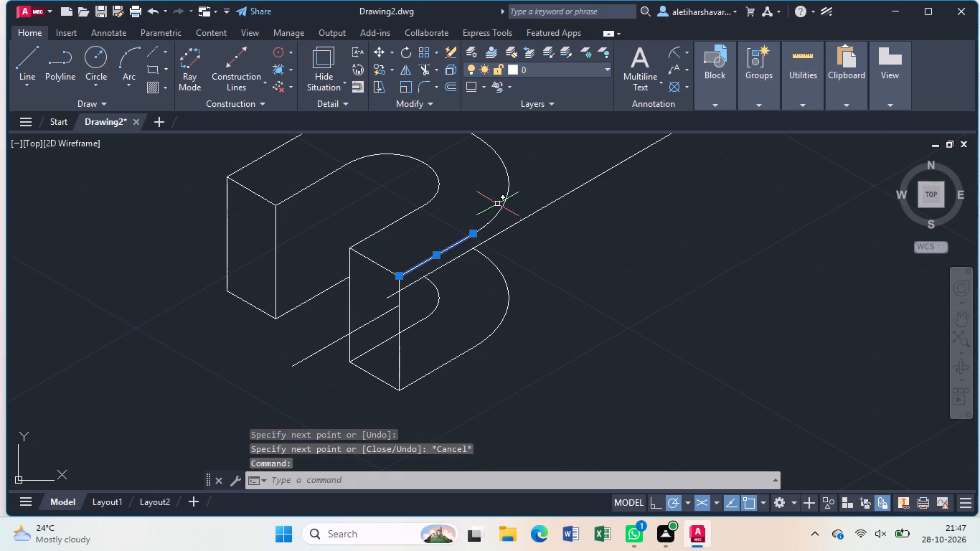
{"action": "left_click", "coordinate": [503, 201]}
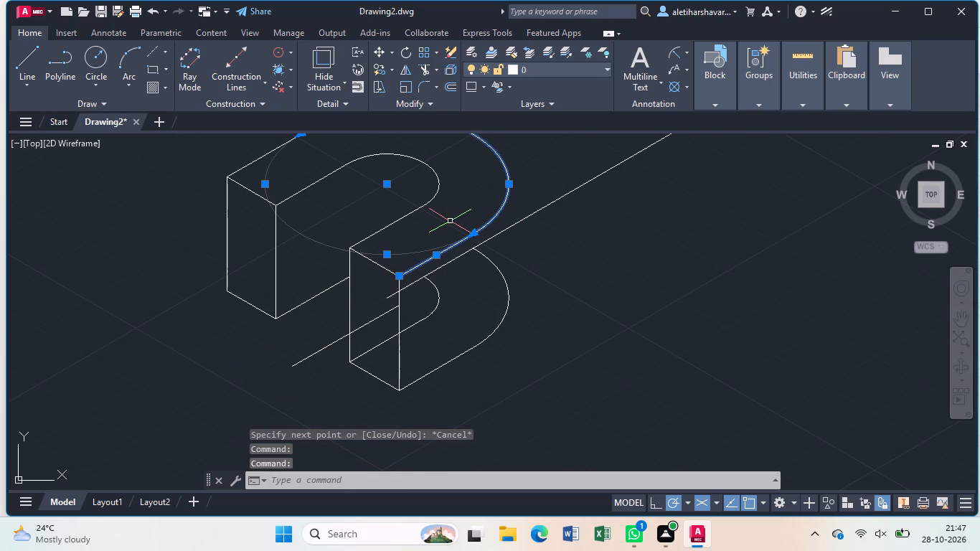
{"action": "key", "text": "c"}
{"action": "key", "text": "o"}
{"action": "key", "text": "Return"}
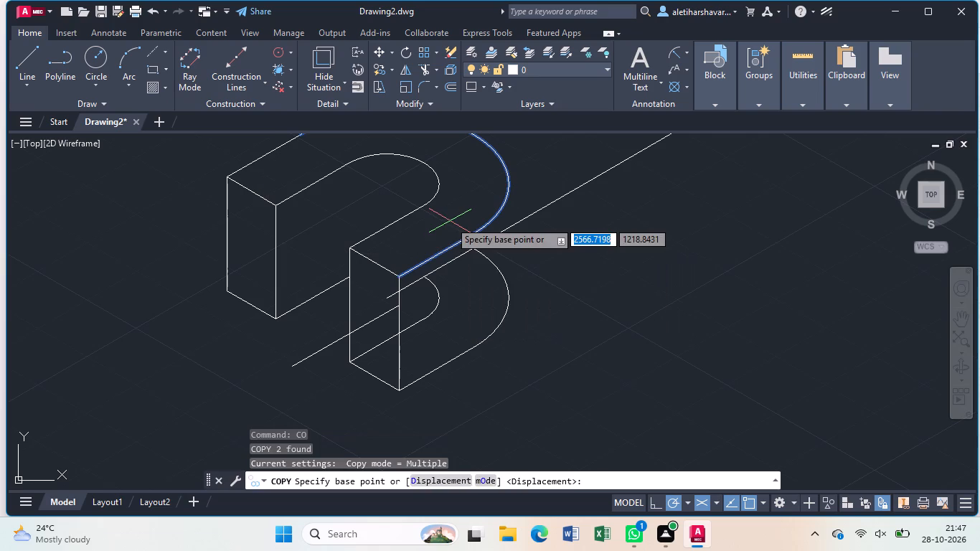
{"action": "left_click", "coordinate": [400, 272]}
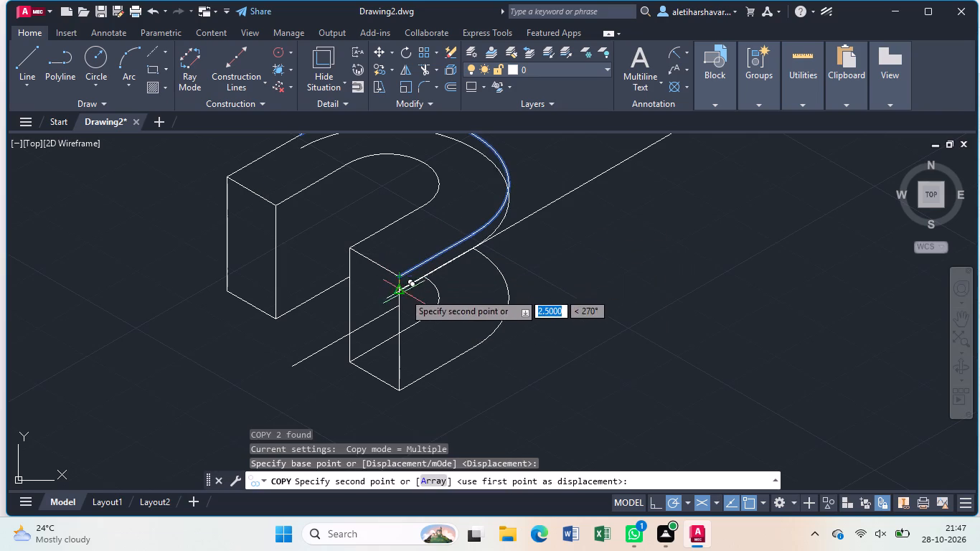
{"action": "scroll", "coordinate": [402, 304], "scroll_direction": "up", "scroll_amount": 2}
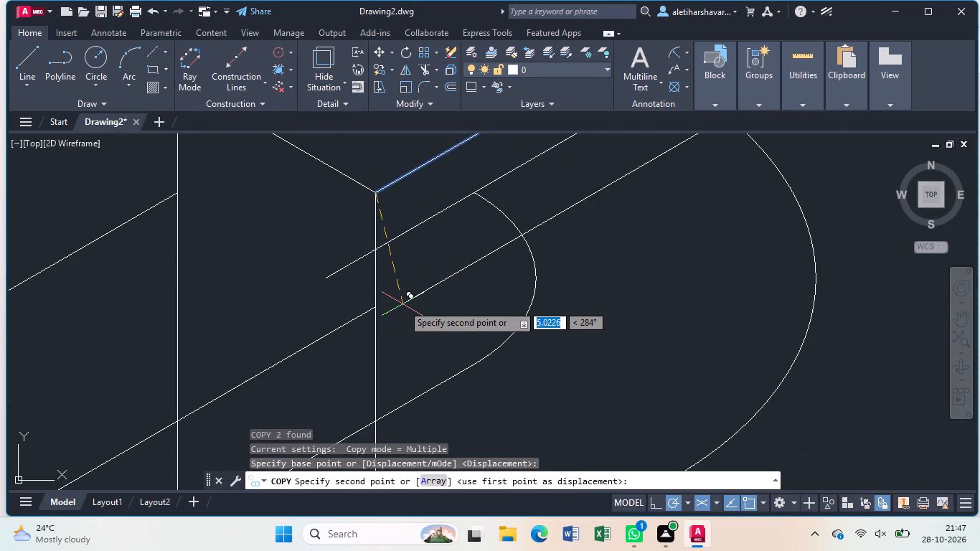
{"action": "scroll", "coordinate": [402, 304], "scroll_direction": "up", "scroll_amount": 1}
{"action": "left_click", "coordinate": [374, 307]}
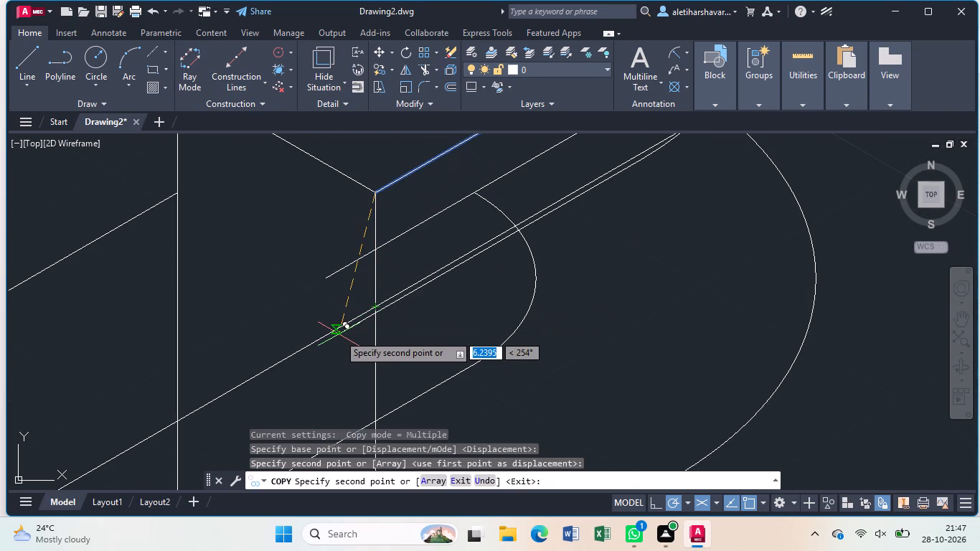
{"action": "key", "text": "Escape"}
Trim the copied arc's part behind the top face, the slanted guide line, and the centre line's stub inside the lower leg's end face.
{"action": "scroll", "coordinate": [342, 331], "scroll_direction": "down", "scroll_amount": 2}
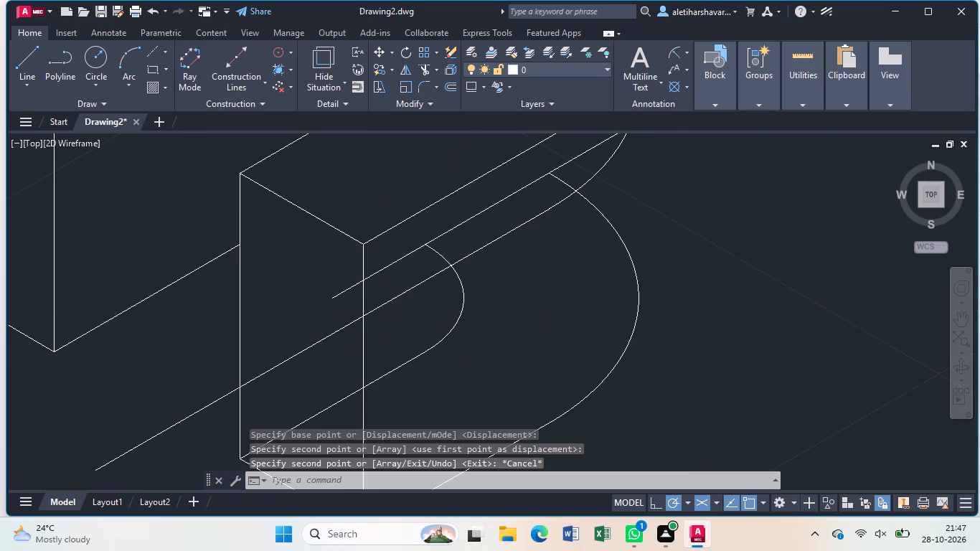
{"action": "scroll", "coordinate": [342, 331], "scroll_direction": "down", "scroll_amount": 1}
{"action": "type", "text": "tr"}
{"action": "key", "text": "Return"}
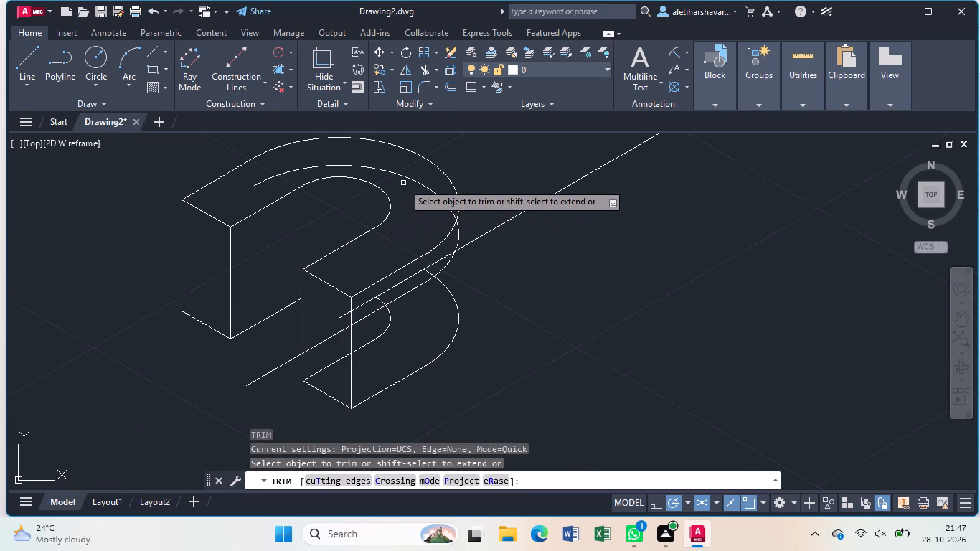
{"action": "left_click", "coordinate": [413, 178]}
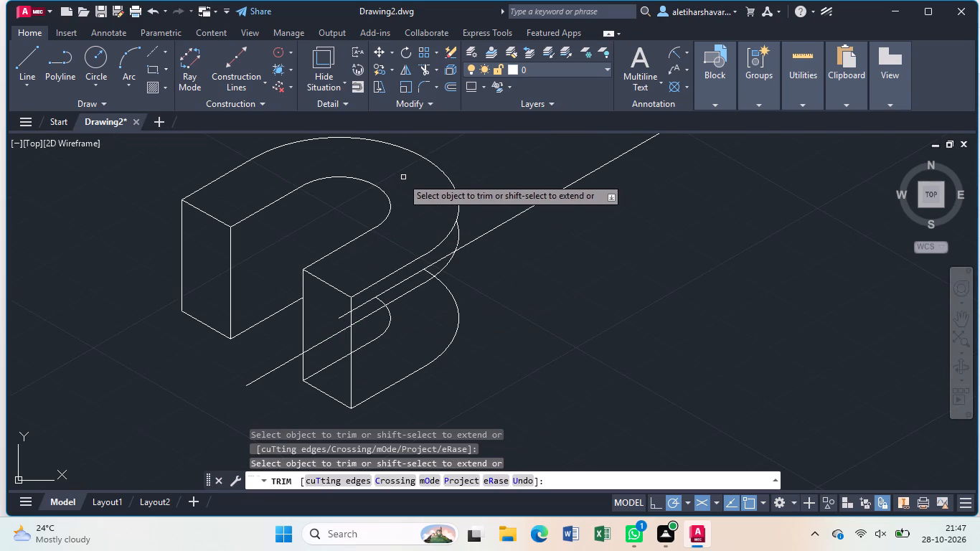
{"action": "left_click", "coordinate": [326, 339]}
{"action": "left_click", "coordinate": [281, 364]}
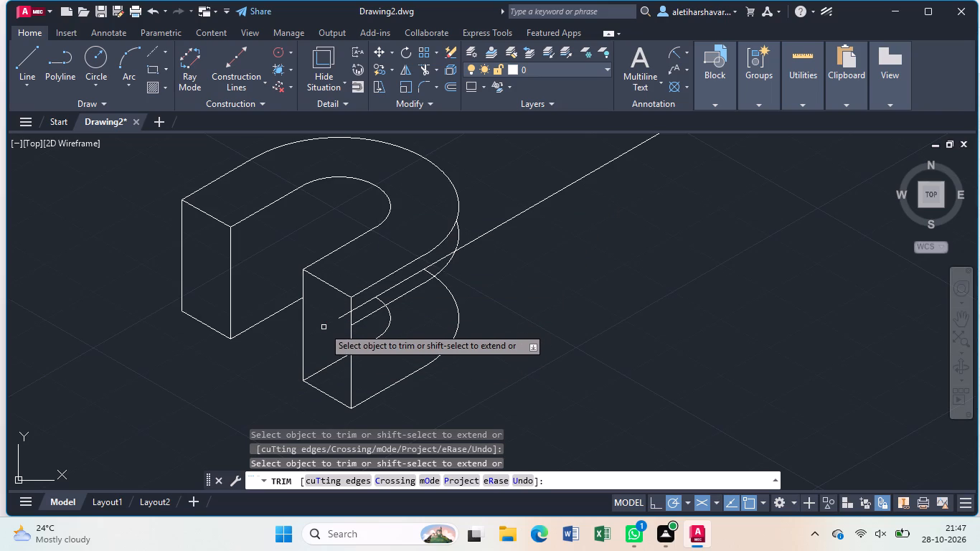
{"action": "left_click", "coordinate": [341, 316]}
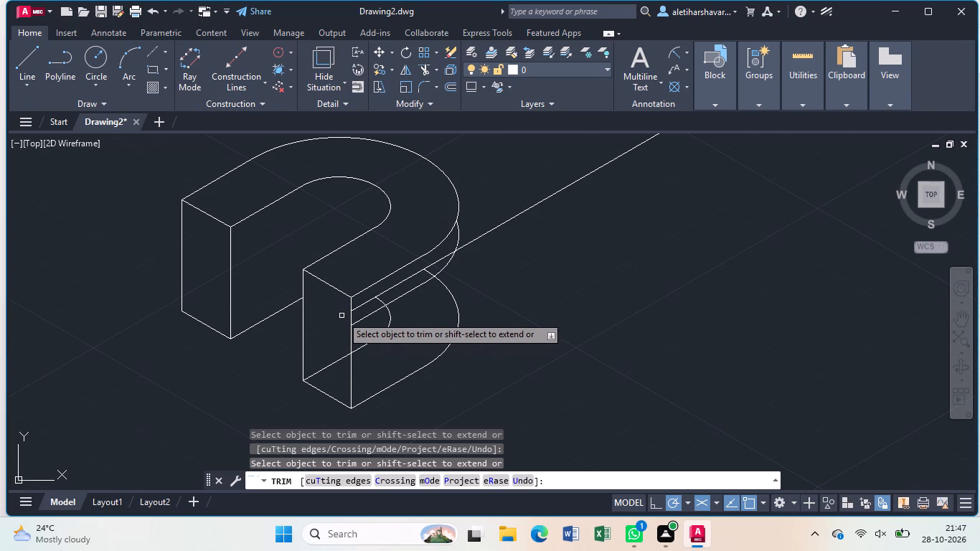
Trim the parts of the bottom outer and inner arcs that rise above the copied 5-unit edge.
{"action": "scroll", "coordinate": [336, 315], "scroll_direction": "down", "scroll_amount": 2}
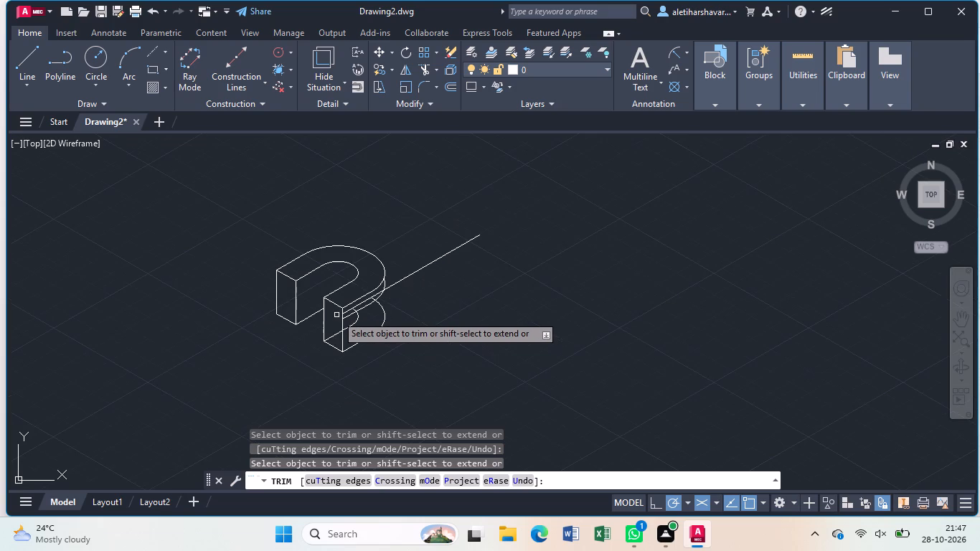
{"action": "scroll", "coordinate": [336, 315], "scroll_direction": "up", "scroll_amount": 2}
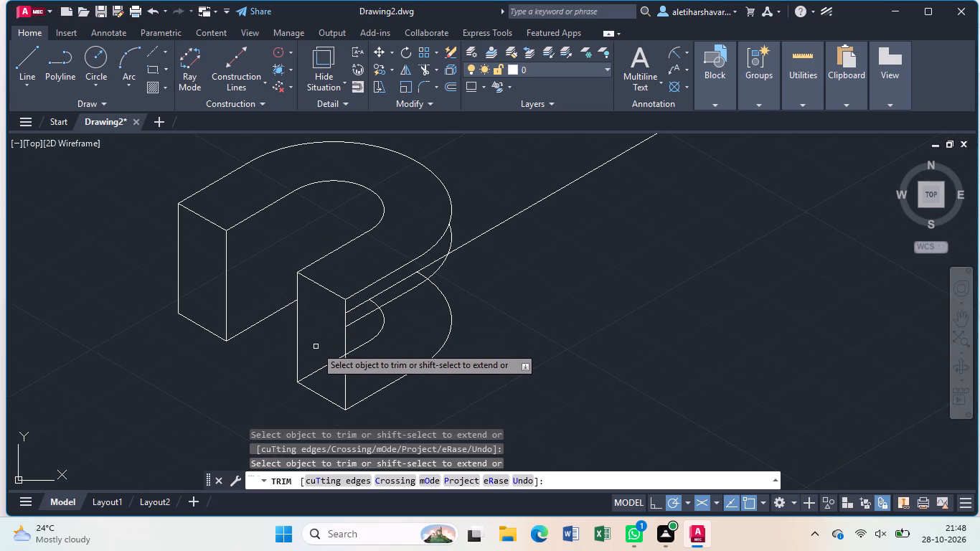
{"action": "middle_click_drag", "start_coordinate": [316, 345], "coordinate": [291, 282]}
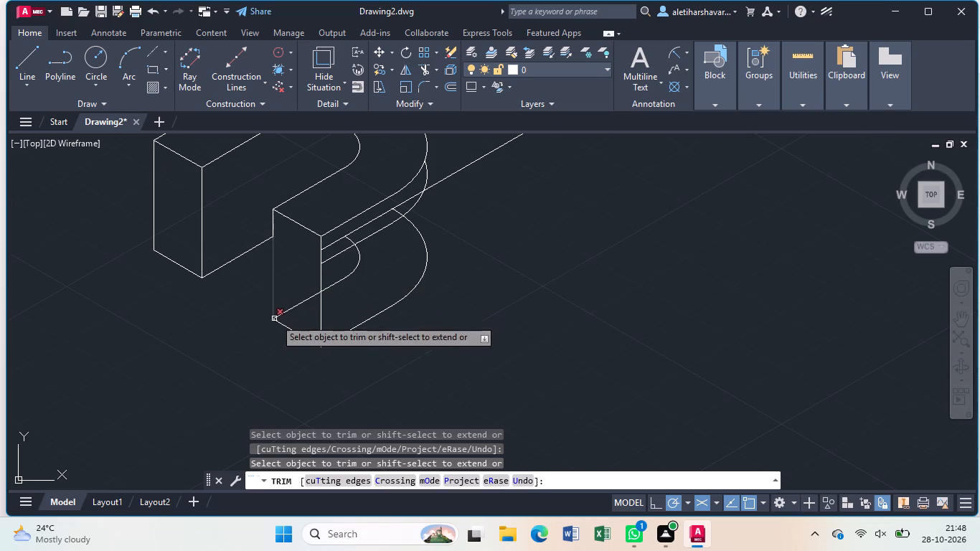
{"action": "left_click", "coordinate": [399, 214]}
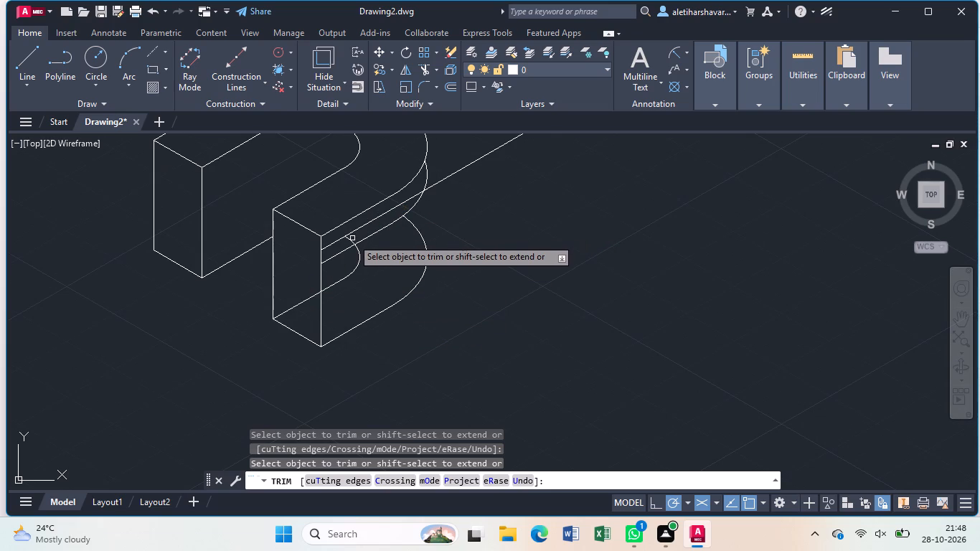
{"action": "left_click", "coordinate": [352, 239]}
{"action": "key", "text": "Escape"}
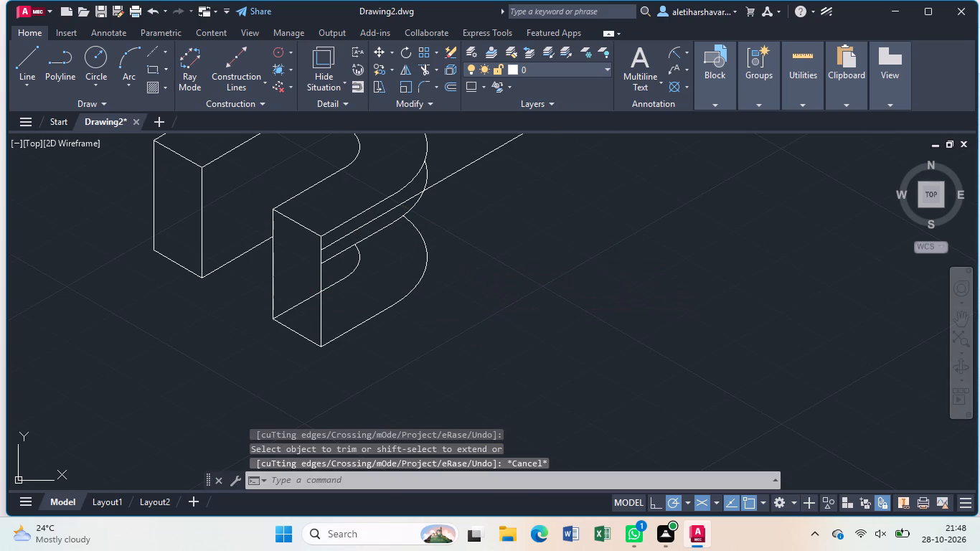
Draw a 5-unit line up from the lower leg's outer bottom corner, continuing with a slanted guide line across the end face.
{"action": "key", "text": "l"}
{"action": "key", "text": "Return"}
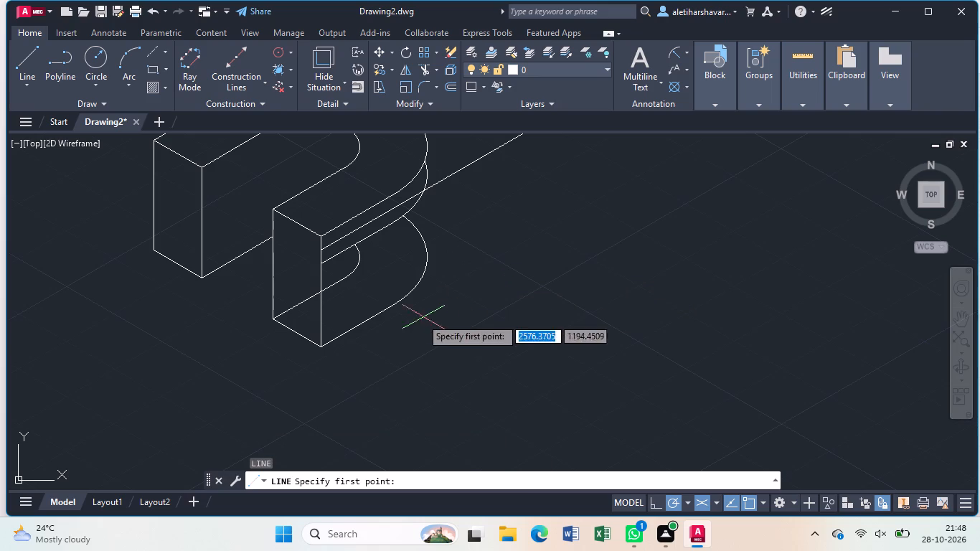
{"action": "left_click", "coordinate": [325, 343]}
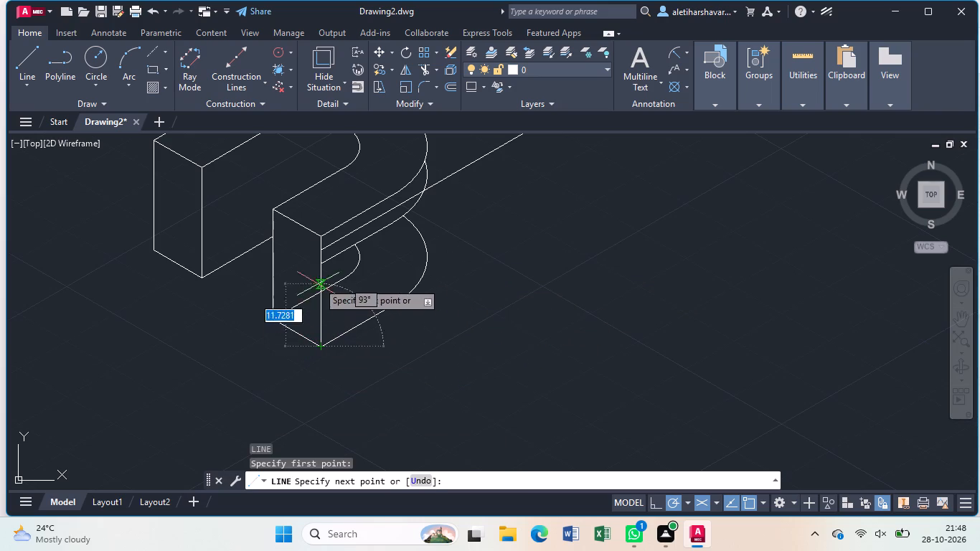
{"action": "key", "text": "5"}
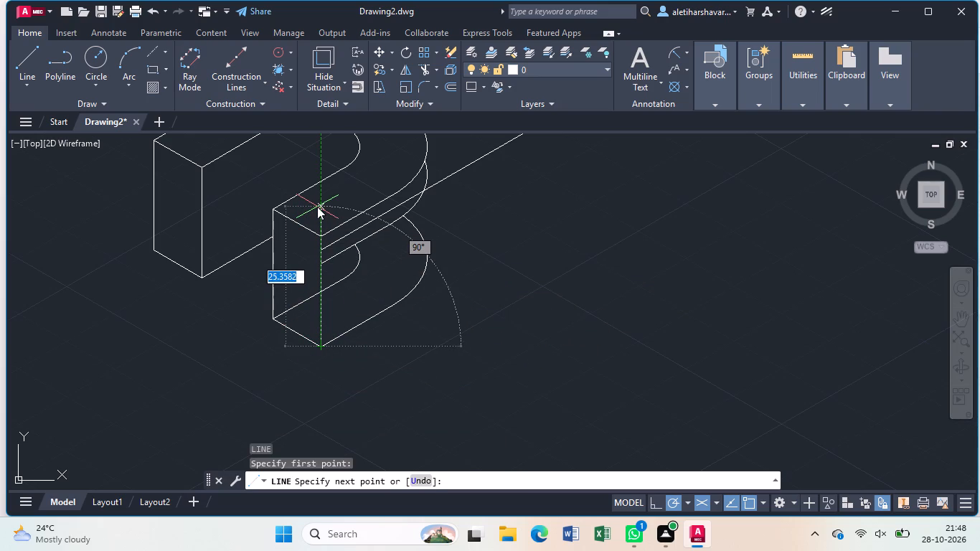
{"action": "key", "text": "Return"}
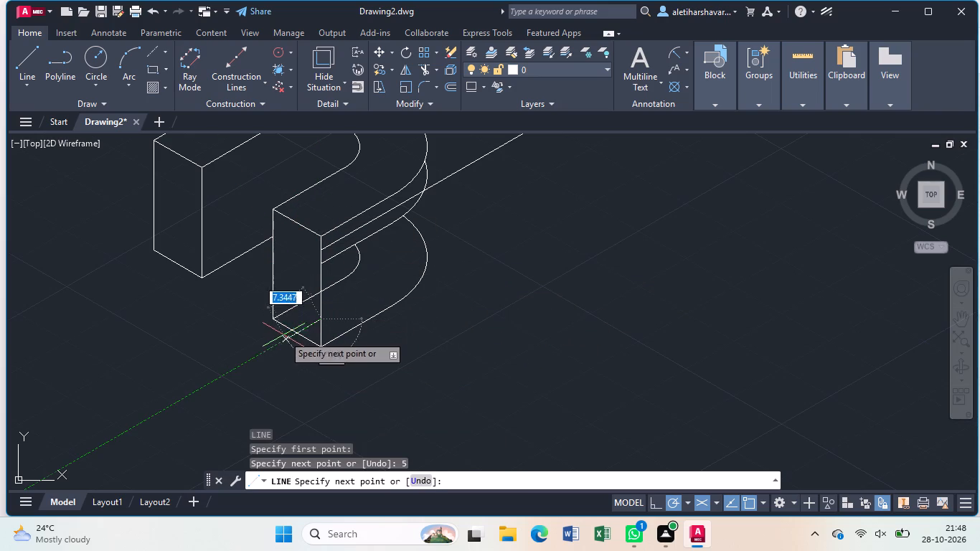
{"action": "left_click", "coordinate": [278, 343]}
{"action": "key", "text": "Escape"}
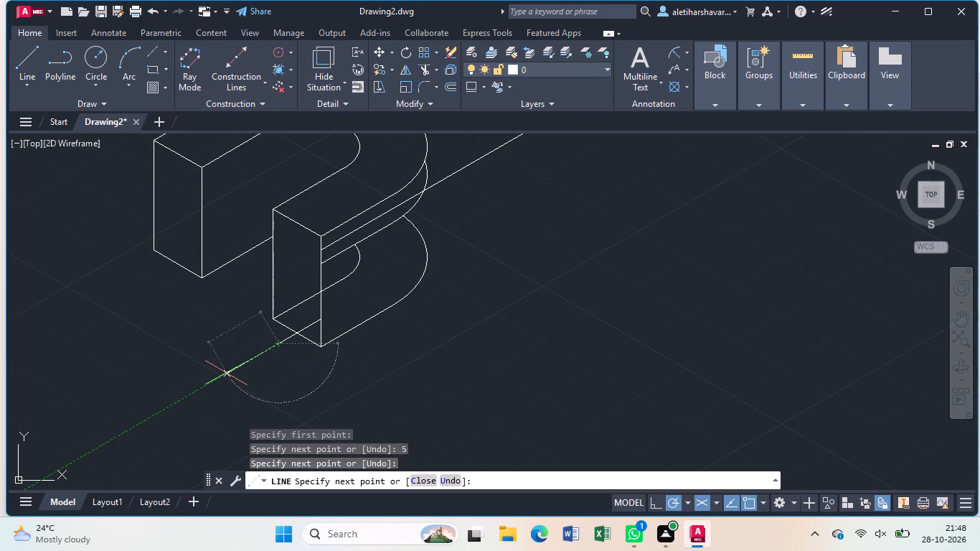
Copy the lower line and arc of the 5-unit-thick upper edge down to the mark 5 units above the outer bottom corner.
{"action": "left_click", "coordinate": [361, 242]}
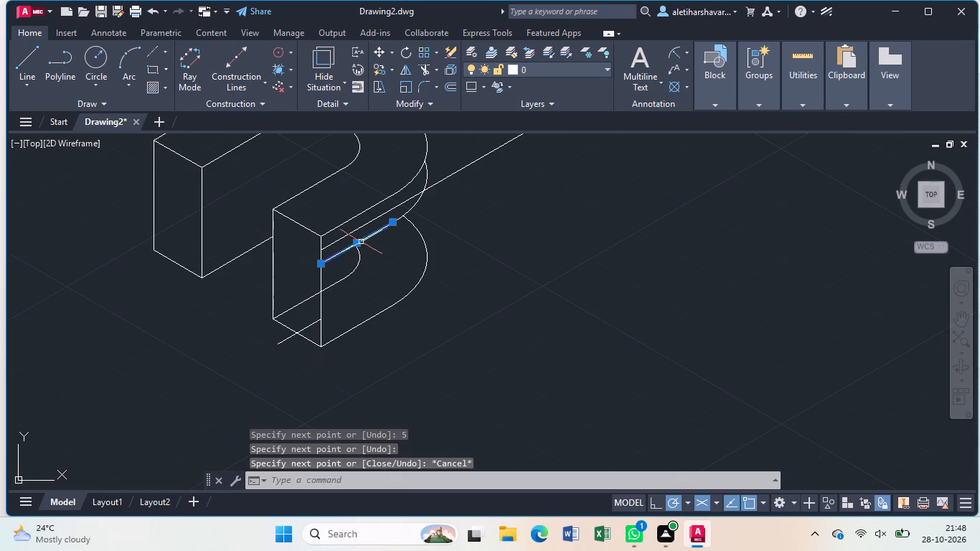
{"action": "left_click", "coordinate": [412, 207]}
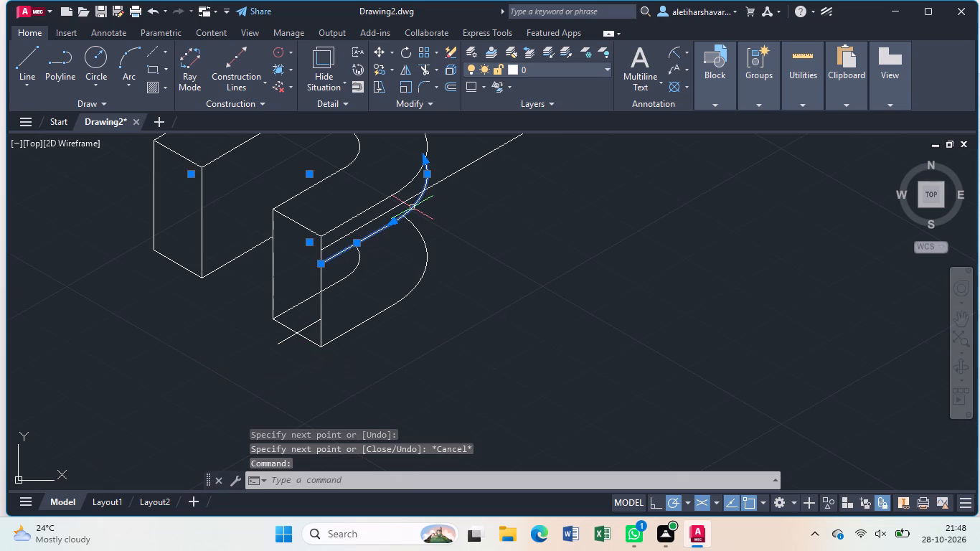
{"action": "type", "text": "co"}
{"action": "key", "text": "Return"}
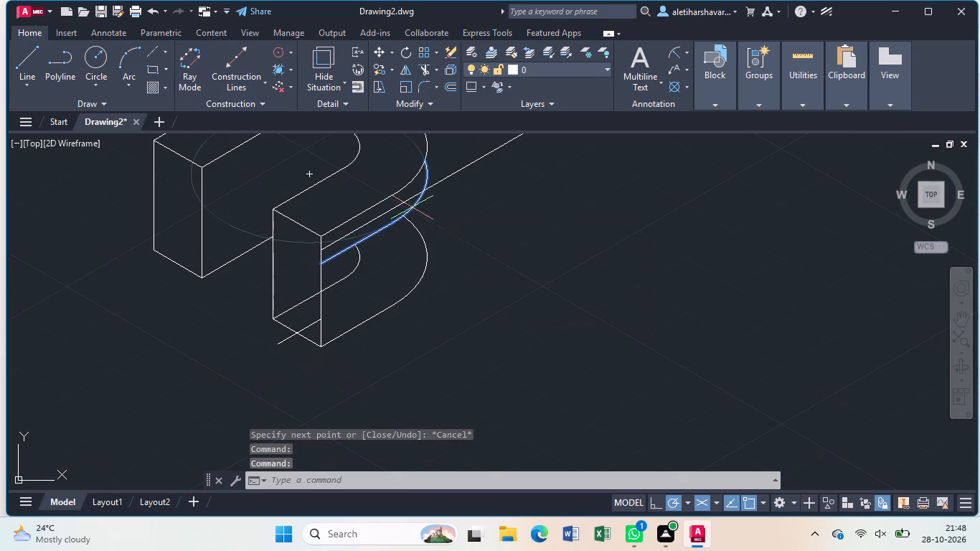
{"action": "left_click", "coordinate": [321, 263]}
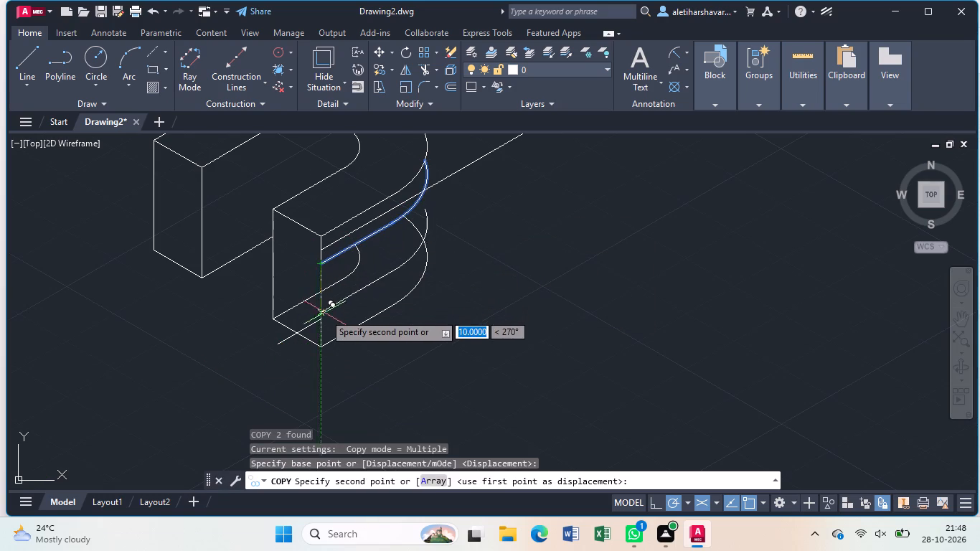
{"action": "left_click", "coordinate": [322, 319]}
{"action": "key", "text": "Escape"}
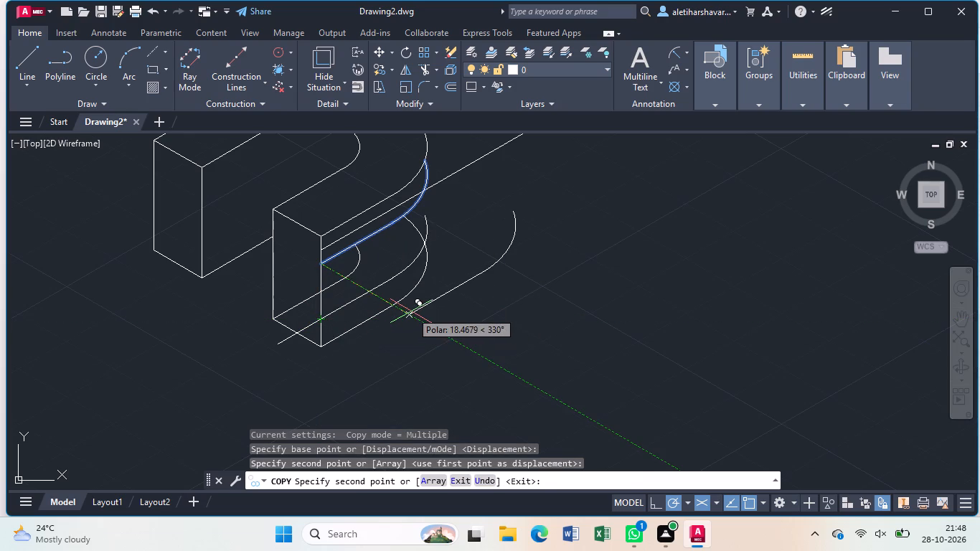
Trim the slanted guide line crossing the end face and the part of the bottom outer arc above the newly copied arc.
{"action": "type", "text": "tr"}
{"action": "key", "text": "Return"}
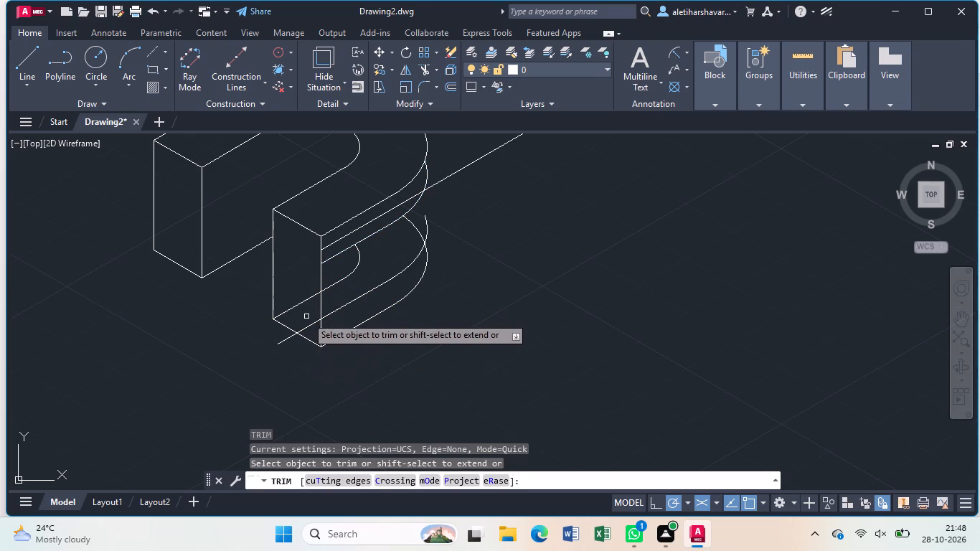
{"action": "left_click", "coordinate": [310, 324]}
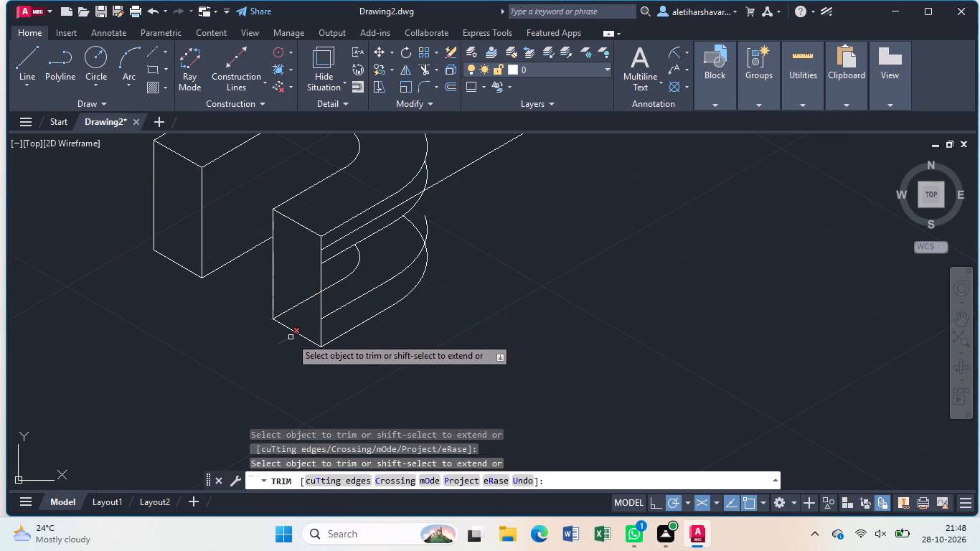
{"action": "left_click", "coordinate": [291, 337]}
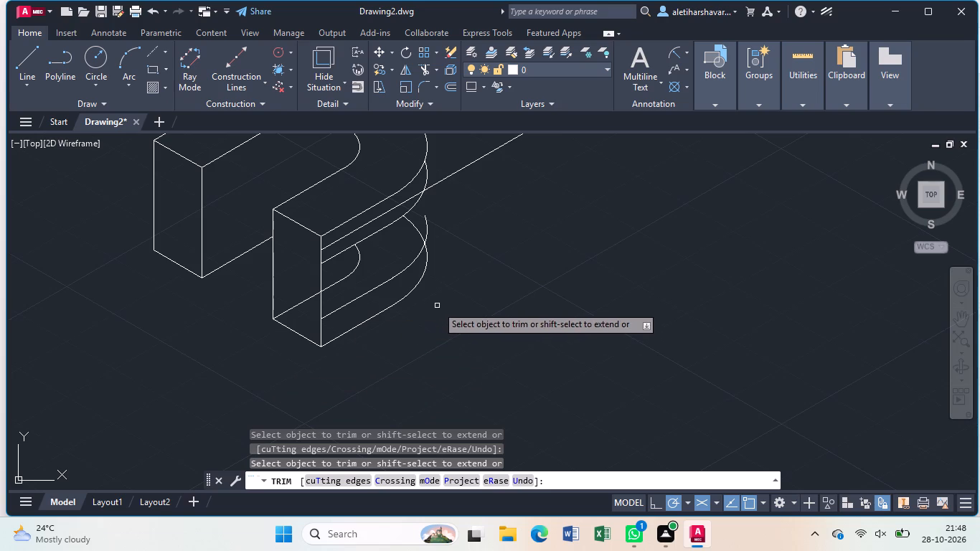
{"action": "middle_click_drag", "start_coordinate": [436, 306], "coordinate": [407, 395]}
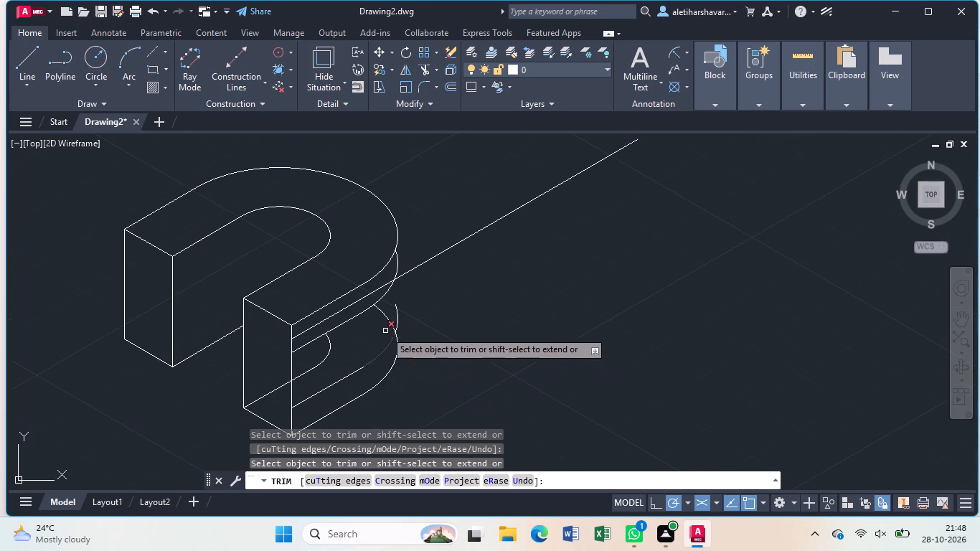
{"action": "left_click", "coordinate": [382, 315]}
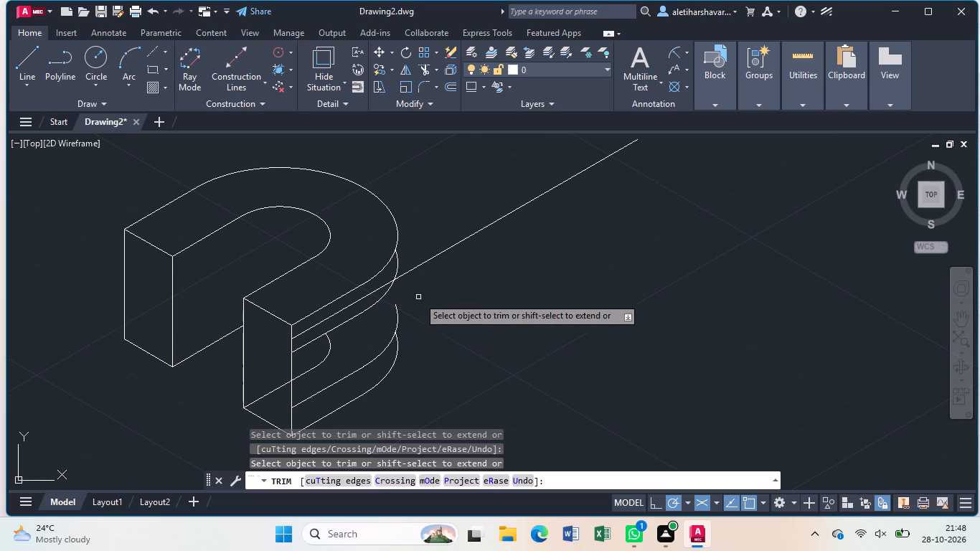
{"action": "key", "text": "Escape"}
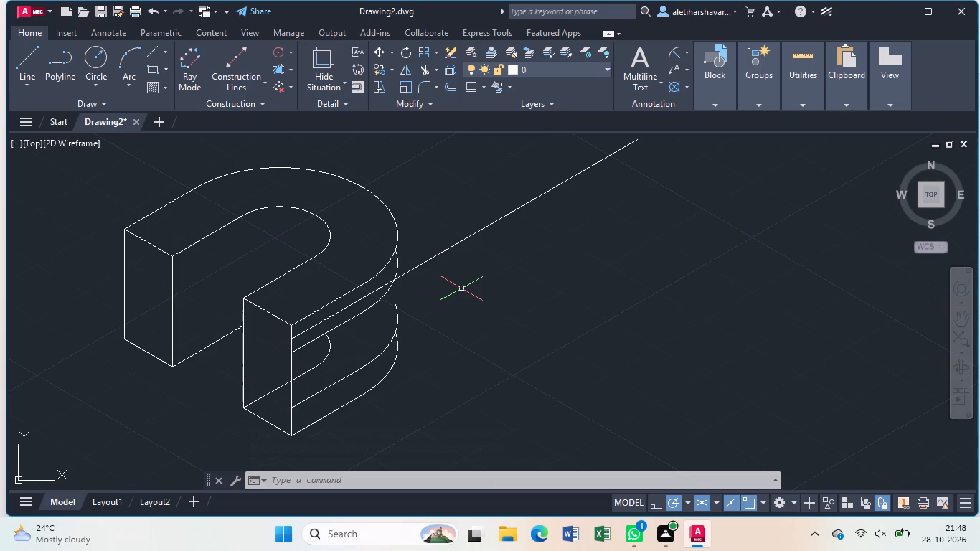
Remove the slot's hidden bottom edge at the lower leg by erasing its inner arc and trimming away the adjoining straight line.
{"action": "left_click", "coordinate": [318, 363]}
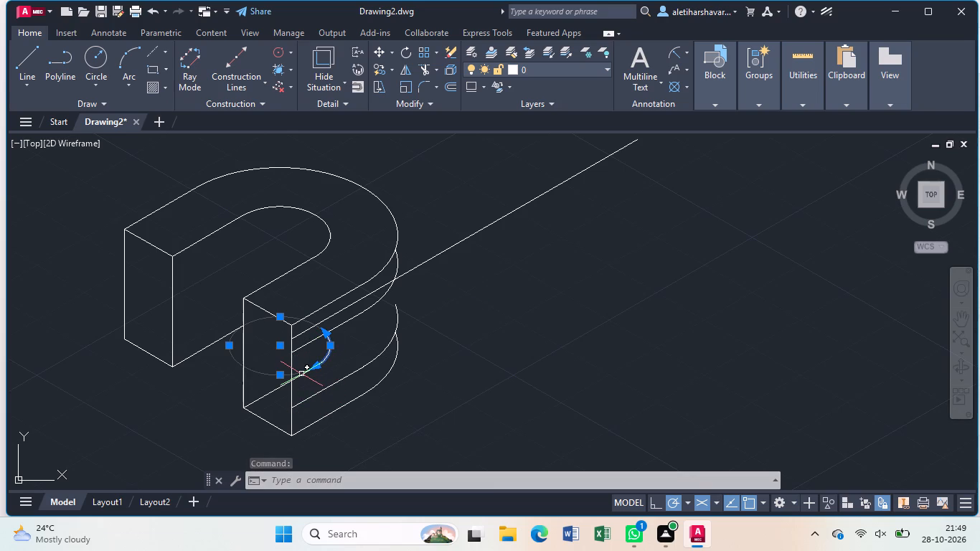
{"action": "key", "text": "Delete"}
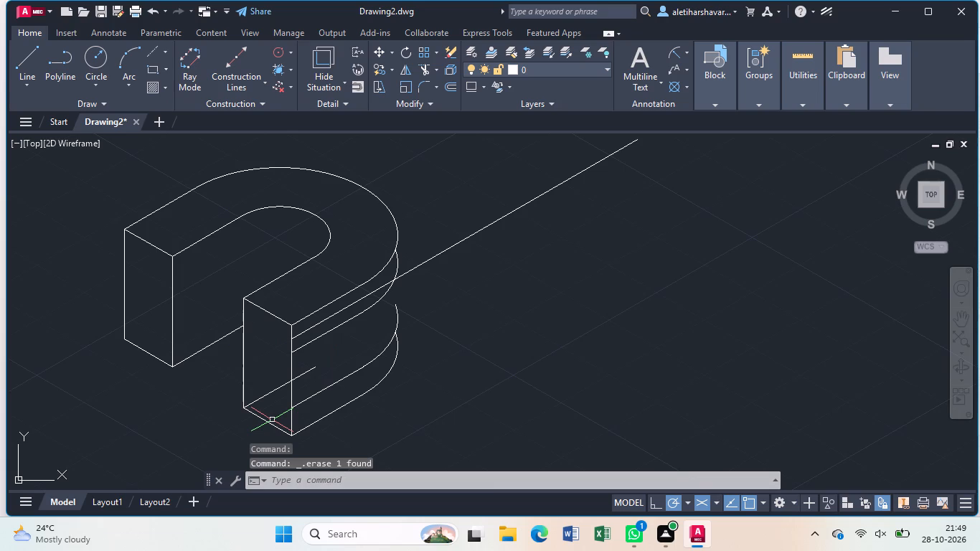
{"action": "key", "text": "y"}
{"action": "key", "text": "BackSpace"}
{"action": "key", "text": "Escape"}
{"action": "type", "text": "tr"}
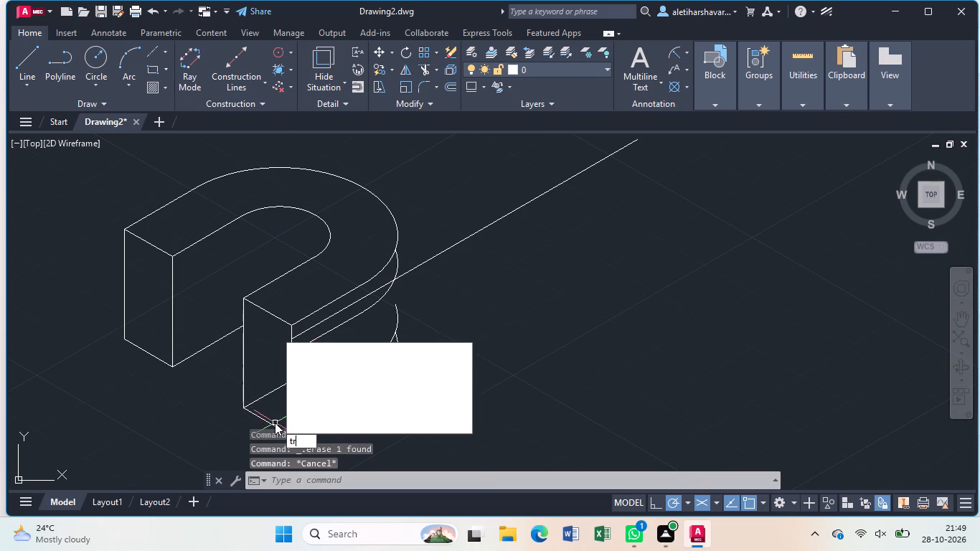
{"action": "key", "text": "Return"}
{"action": "left_click", "coordinate": [270, 394]}
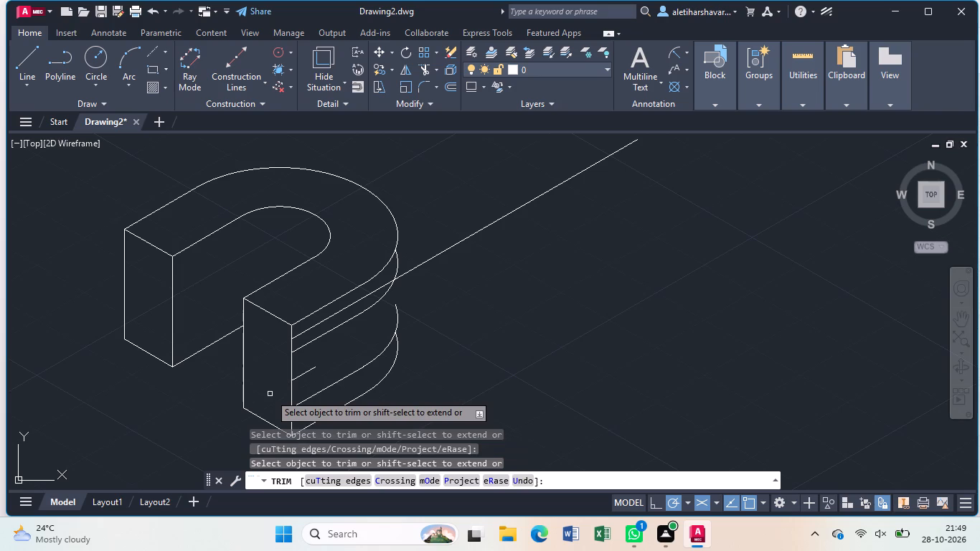
{"action": "left_click", "coordinate": [298, 377]}
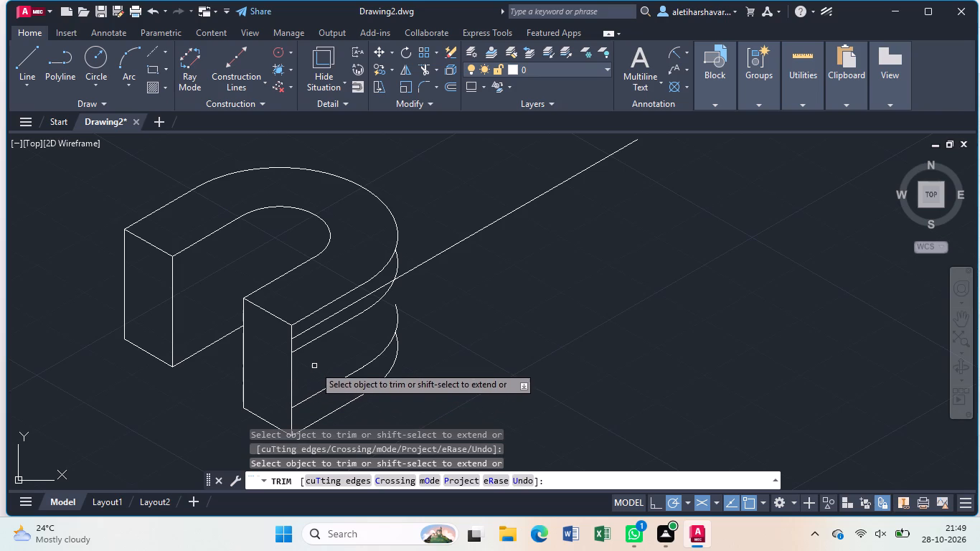
{"action": "key", "text": "Escape"}
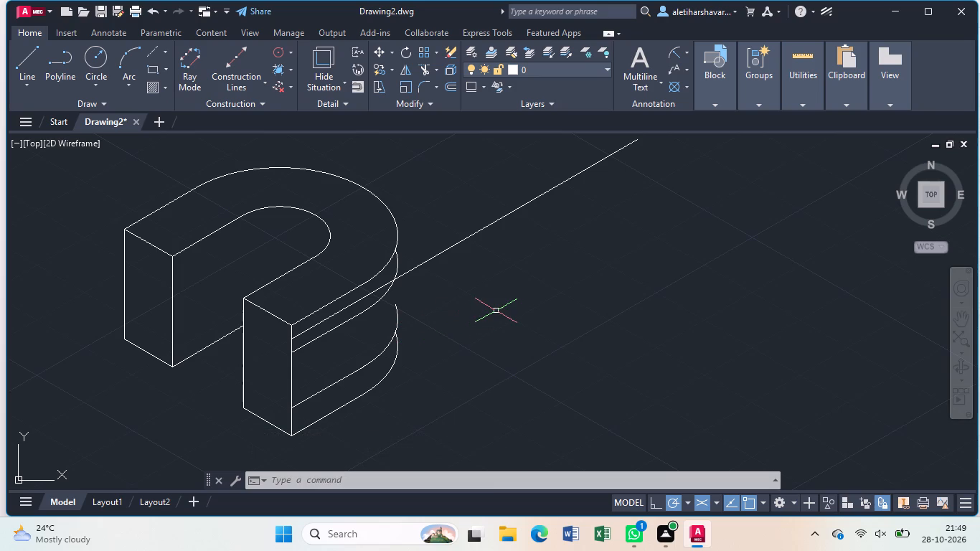
Draw an isocircle of radius 22.5 centred on the far end of the centre line.
{"action": "middle_click_drag", "start_coordinate": [496, 311], "coordinate": [431, 401]}
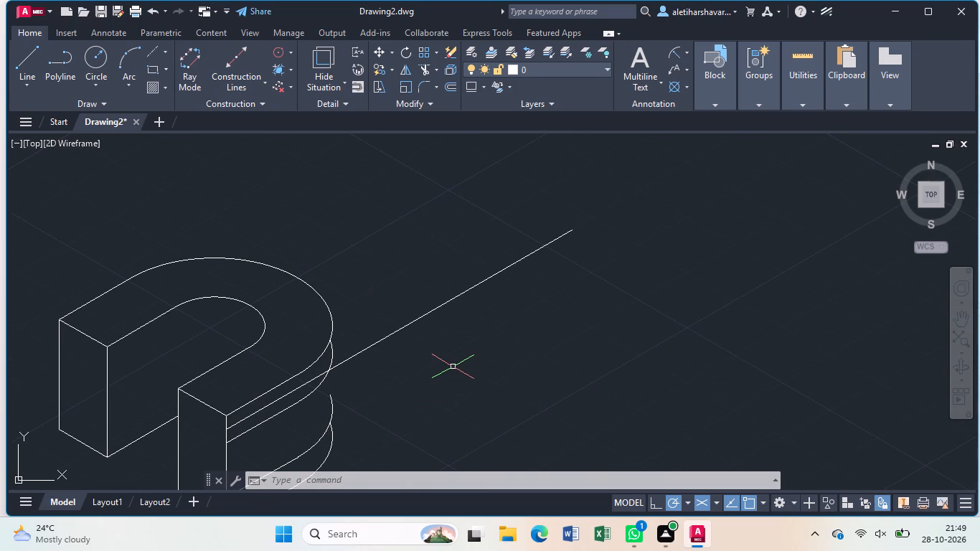
{"action": "type", "text": "ell"}
{"action": "left_click", "coordinate": [511, 397]}
{"action": "left_click", "coordinate": [573, 480]}
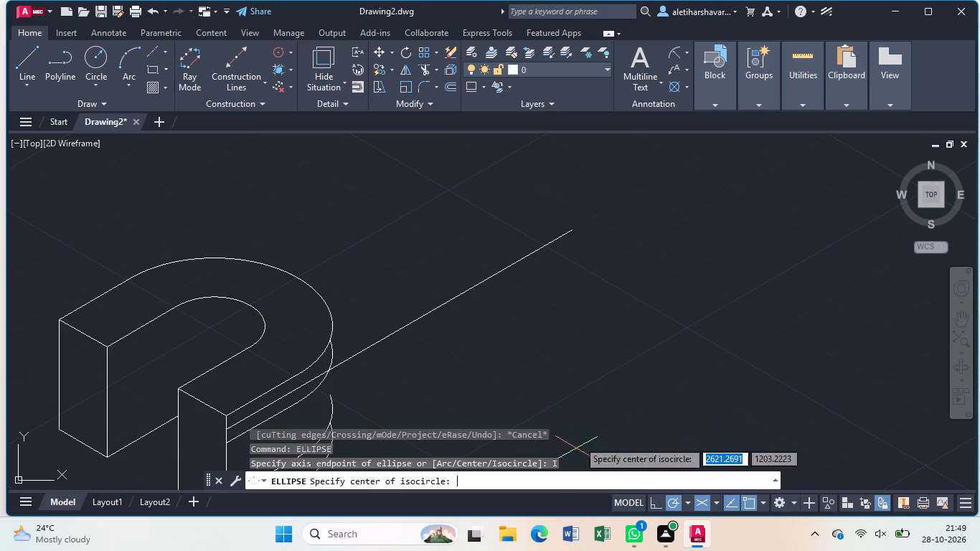
{"action": "left_click", "coordinate": [569, 230]}
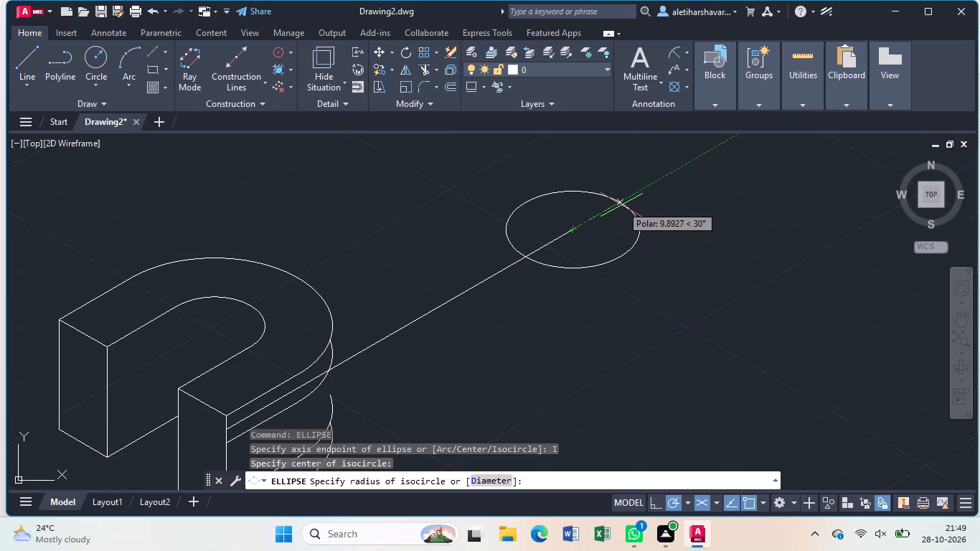
{"action": "type", "text": "22"}
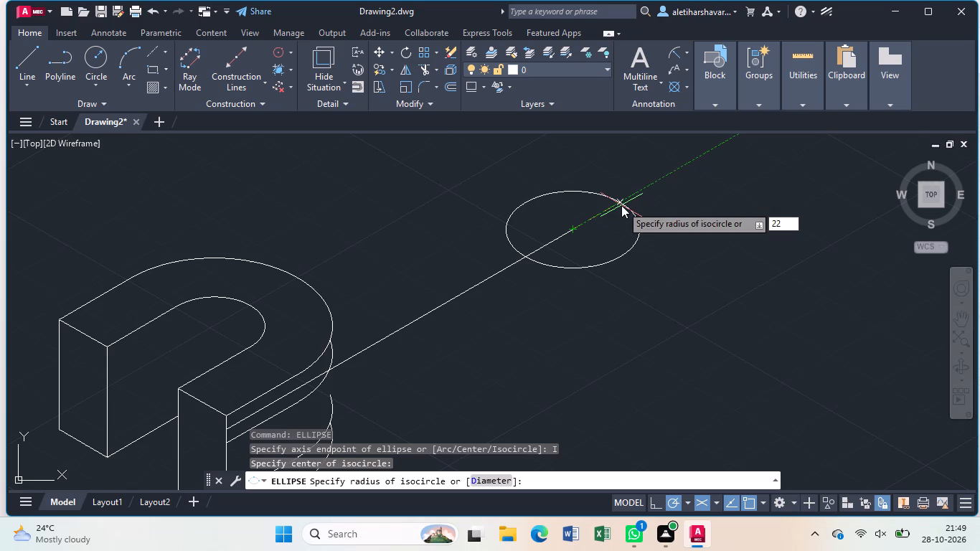
{"action": "key", "text": "period"}
{"action": "key", "text": "5"}
{"action": "key", "text": "Return"}
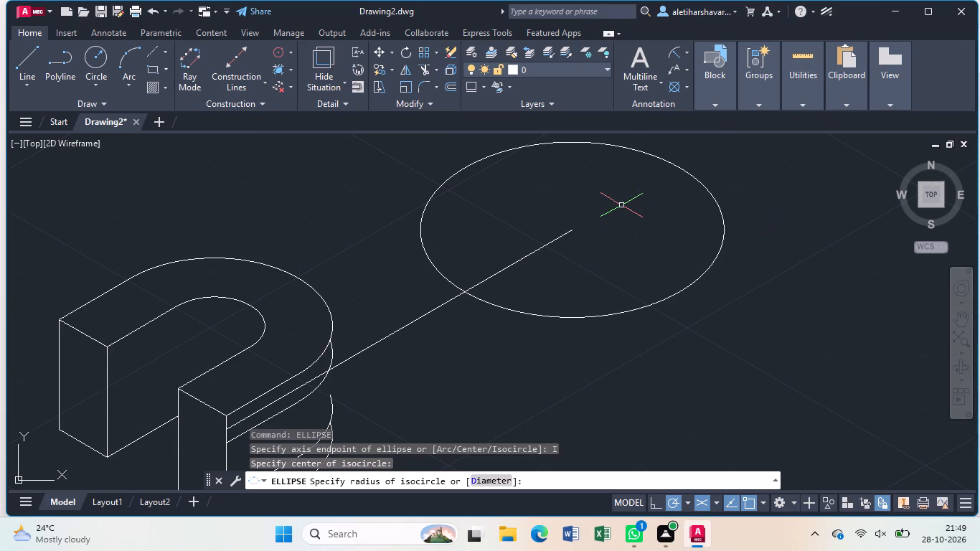
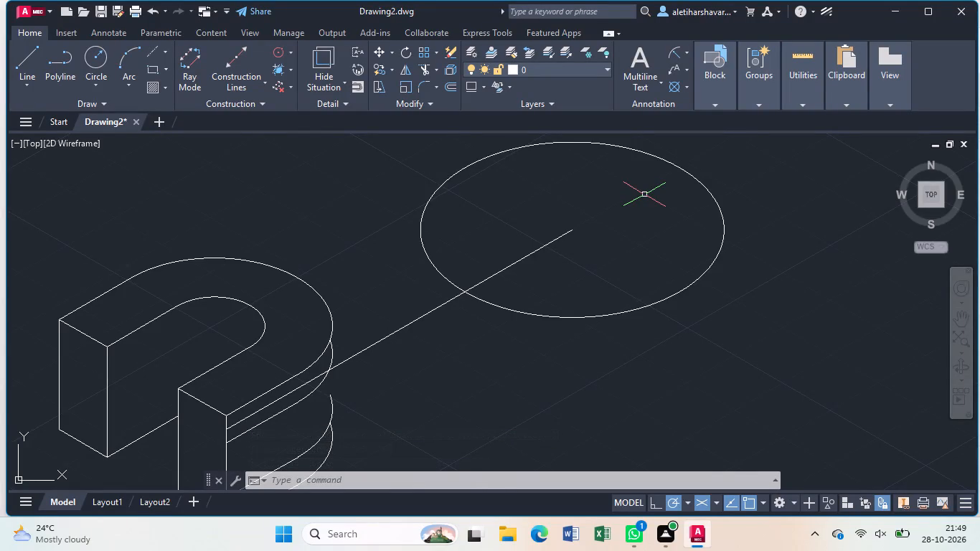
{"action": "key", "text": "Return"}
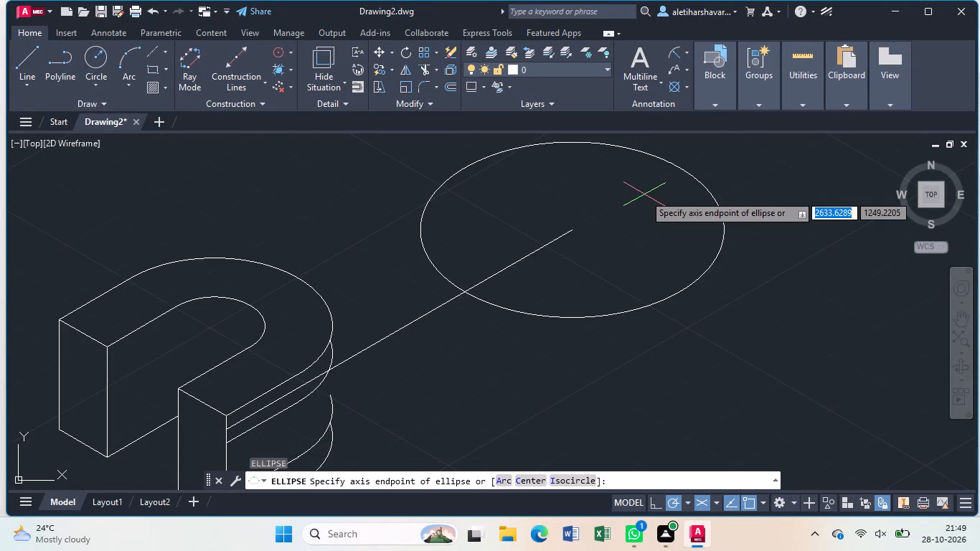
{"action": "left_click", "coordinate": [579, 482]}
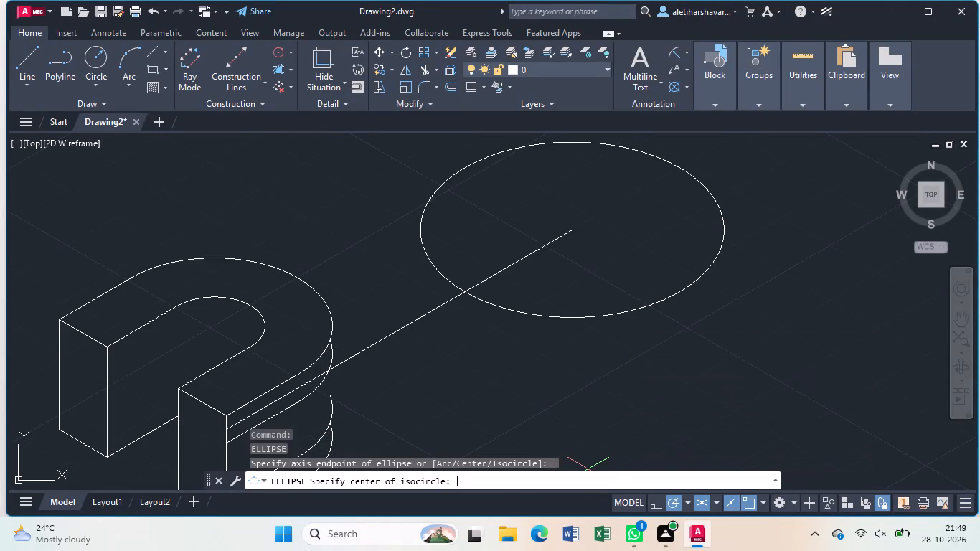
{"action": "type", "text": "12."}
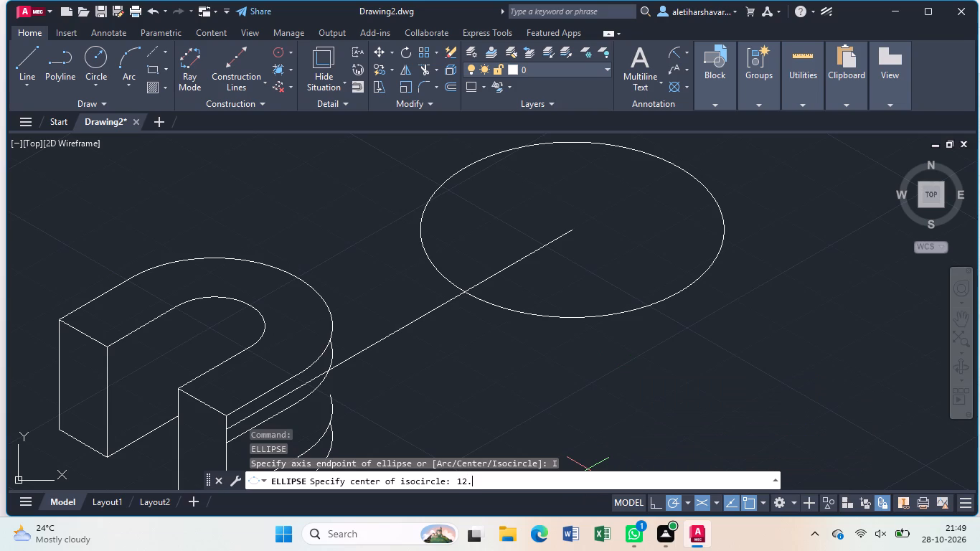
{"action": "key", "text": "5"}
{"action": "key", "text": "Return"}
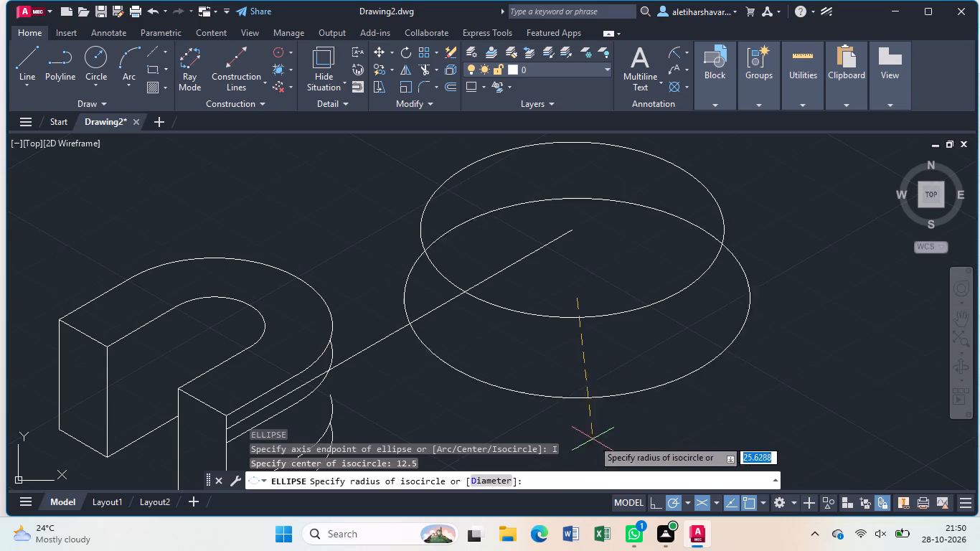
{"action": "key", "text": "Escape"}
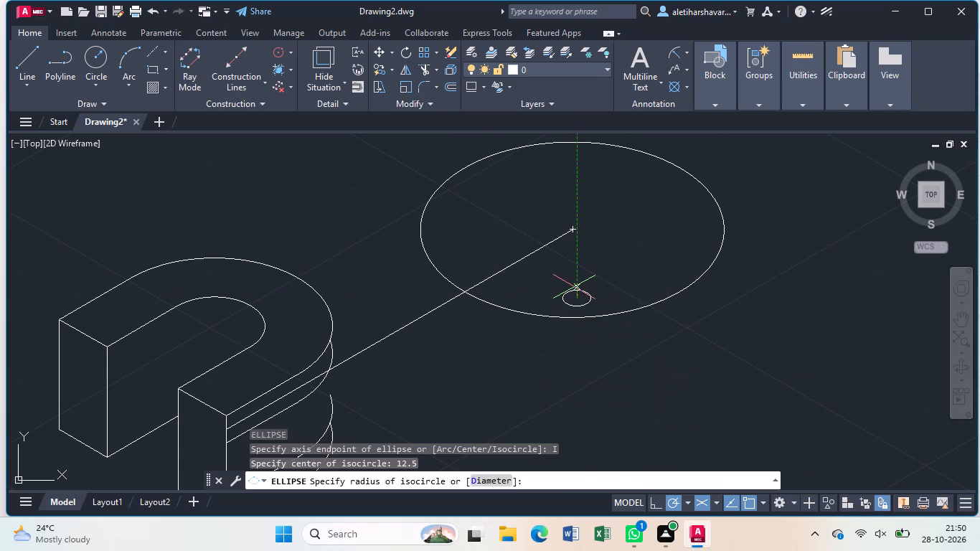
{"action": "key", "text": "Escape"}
Draw an isocircle of radius 12.5 centred on the far end of the centre line, inside the larger isocircle.
{"action": "type", "text": "ell"}
{"action": "left_click", "coordinate": [607, 317]}
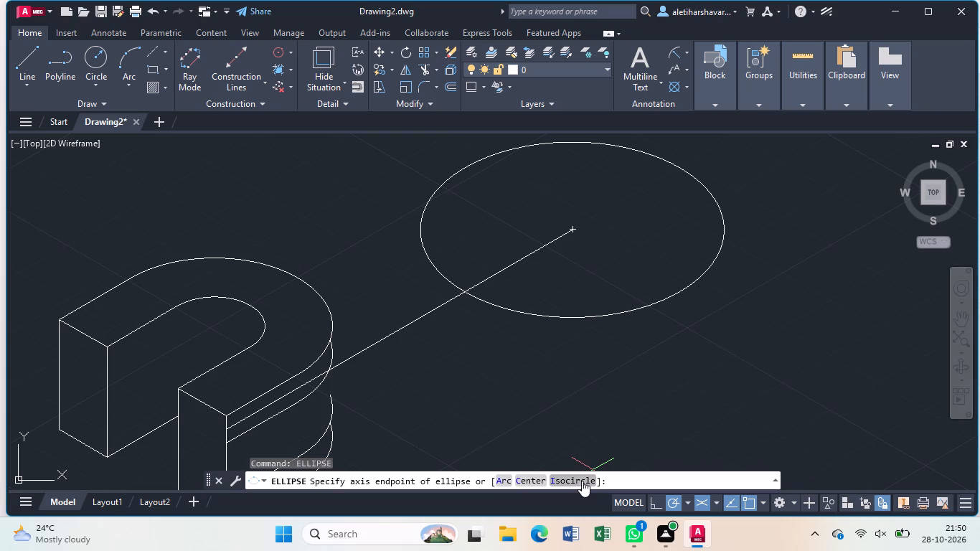
{"action": "left_click", "coordinate": [580, 483]}
{"action": "left_click", "coordinate": [575, 229]}
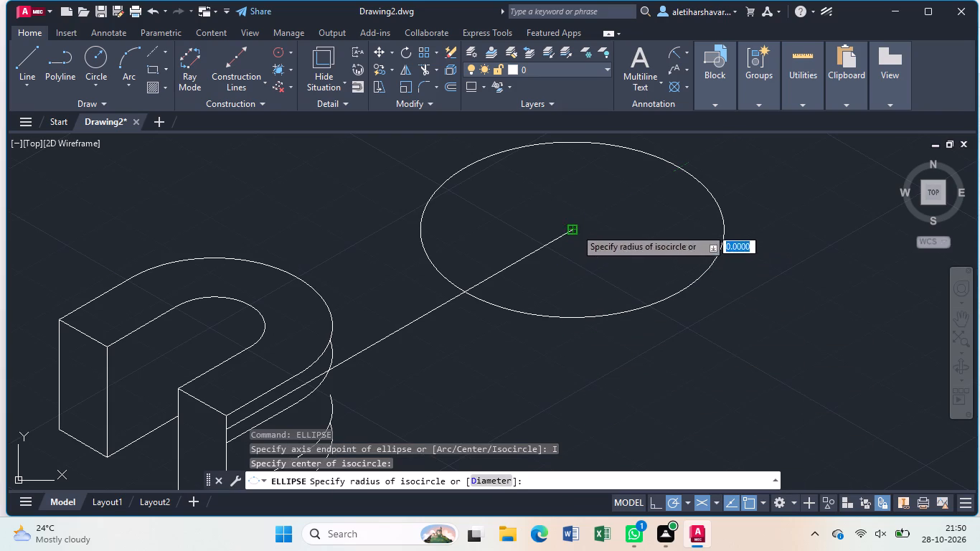
{"action": "type", "text": "12"}
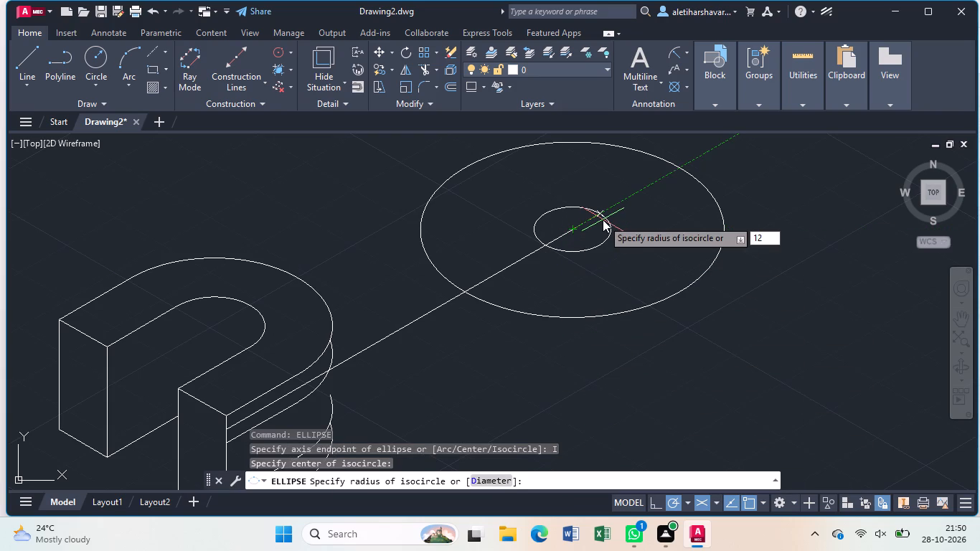
{"action": "key", "text": "period"}
{"action": "key", "text": "5"}
{"action": "key", "text": "Return"}
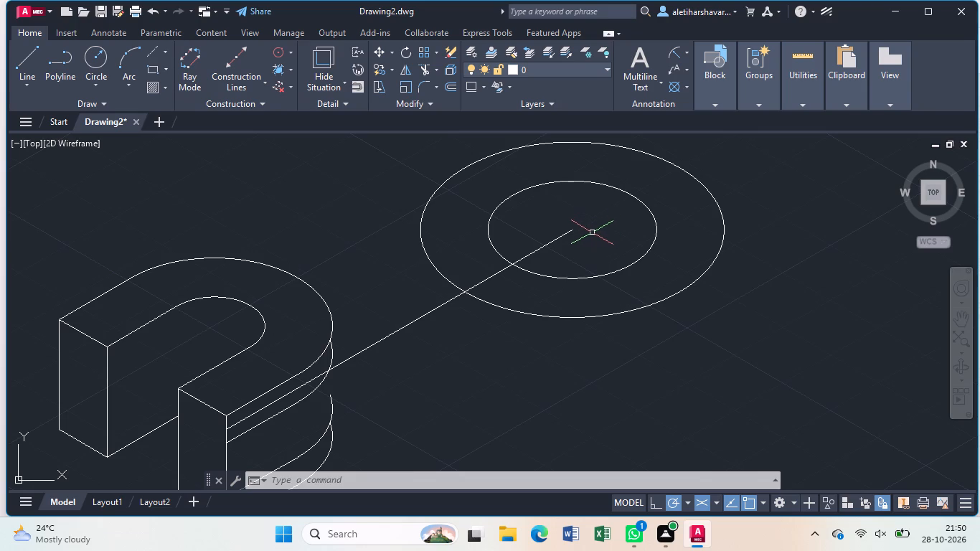
Draw a guide line about 30 units long at 30° from the circles' centre, ending in a 5-unit crosspiece centred on it (2.5 each side).
{"action": "middle_click_drag", "start_coordinate": [591, 234], "coordinate": [552, 338]}
{"action": "scroll", "coordinate": [535, 335], "scroll_direction": "up", "scroll_amount": 1}
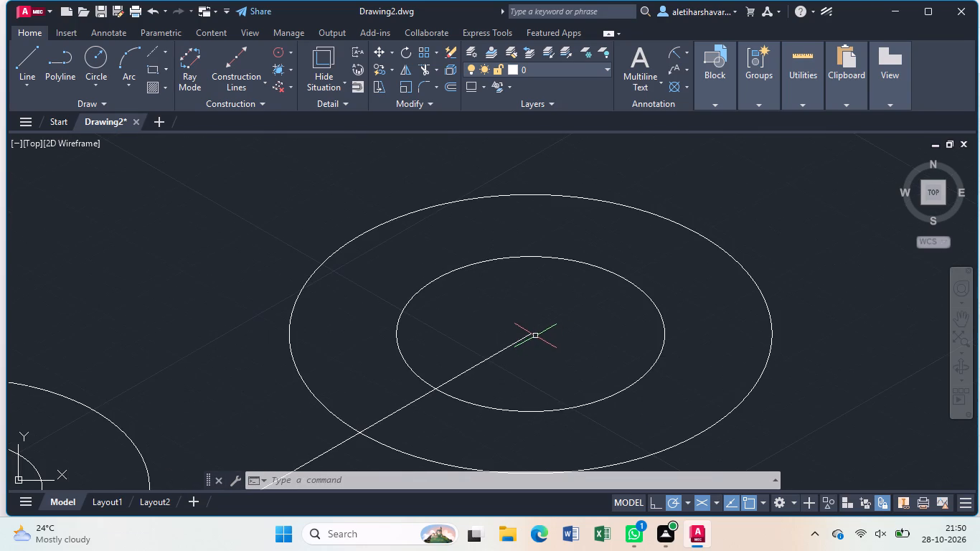
{"action": "key", "text": "l"}
{"action": "key", "text": "Return"}
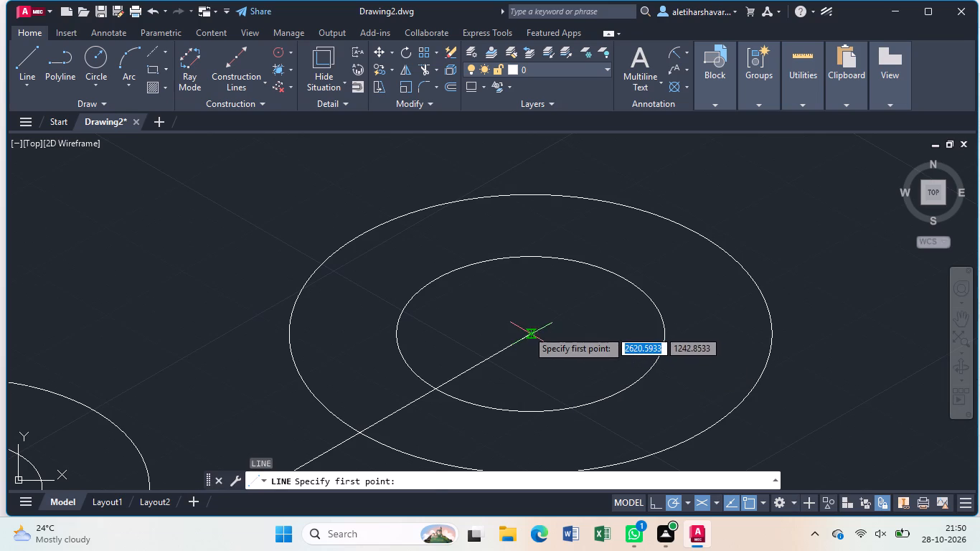
{"action": "left_click", "coordinate": [527, 330]}
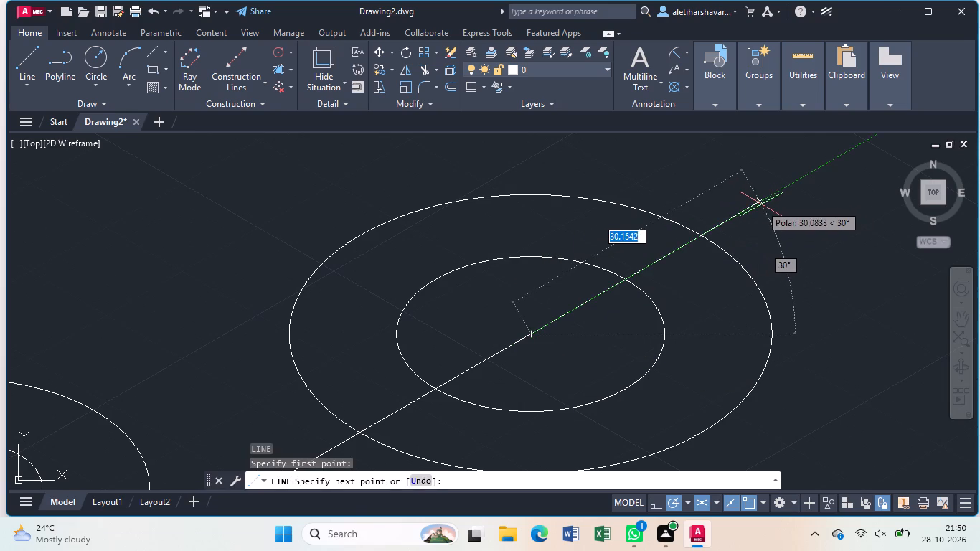
{"action": "left_click", "coordinate": [761, 204]}
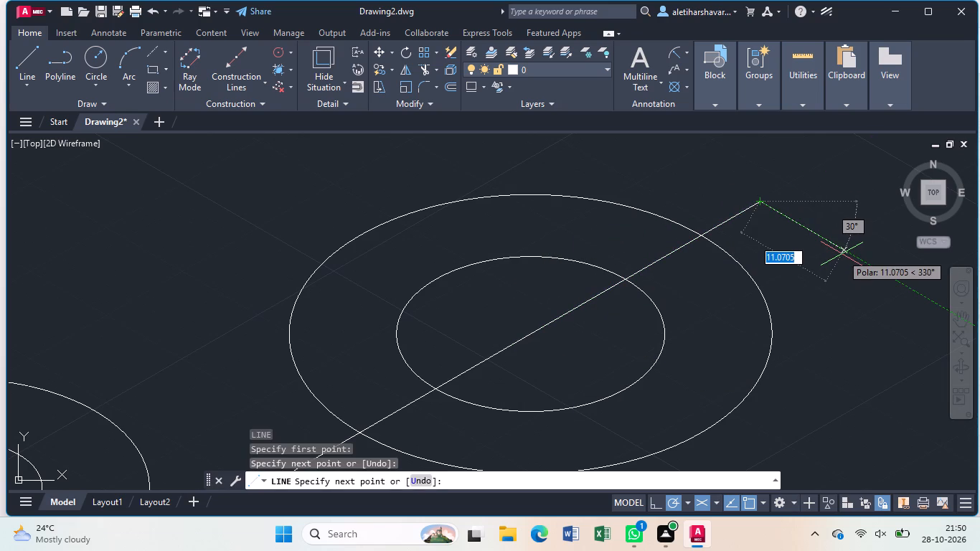
{"action": "key", "text": "2"}
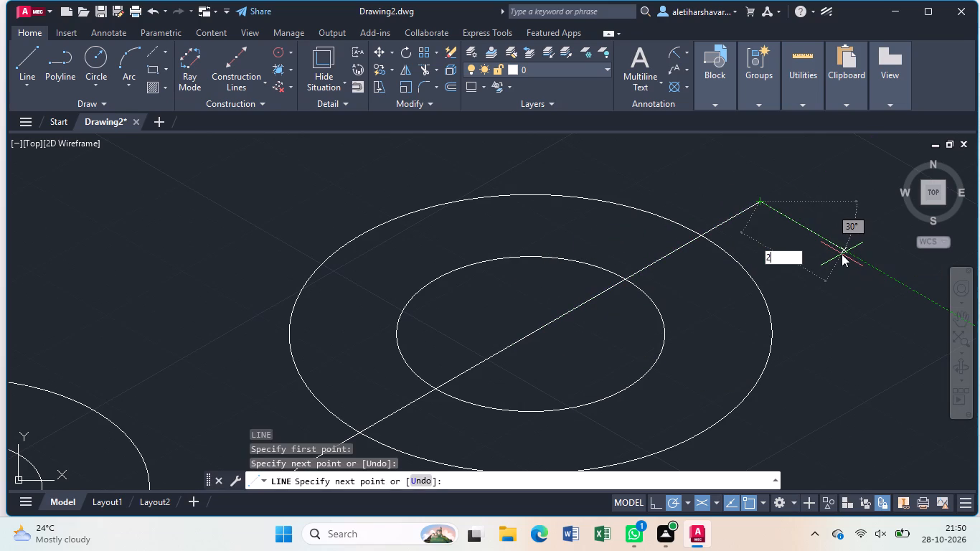
{"action": "key", "text": "period"}
{"action": "key", "text": "5"}
{"action": "key", "text": "Return"}
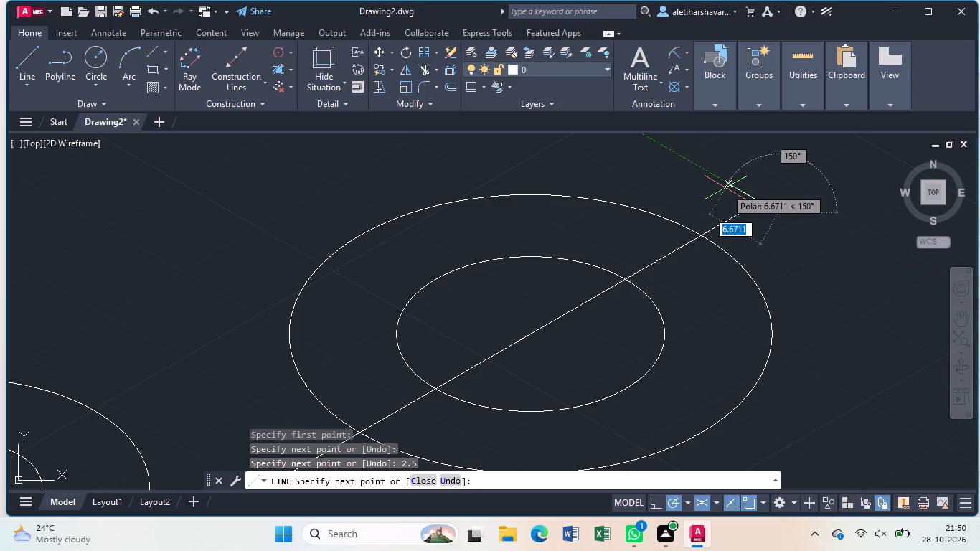
{"action": "key", "text": "5"}
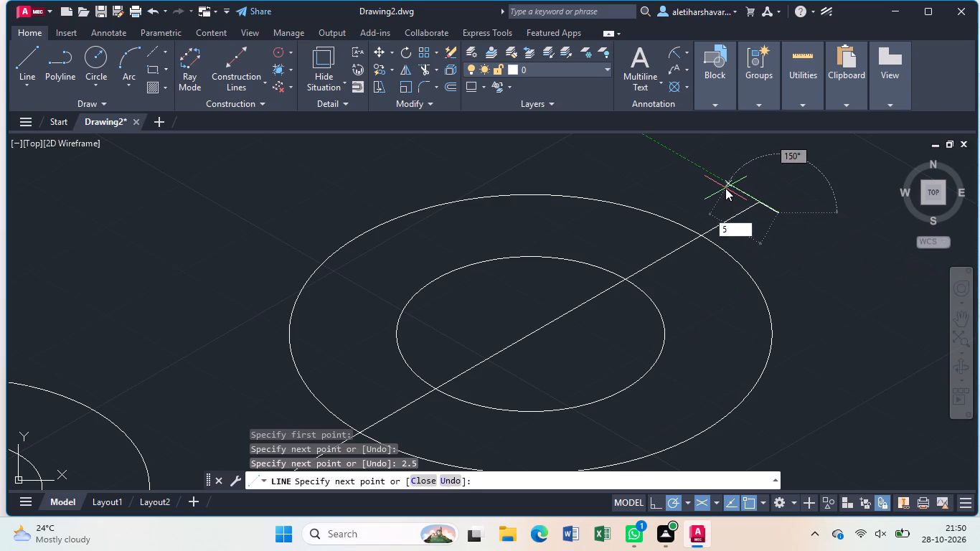
{"action": "key", "text": "Return"}
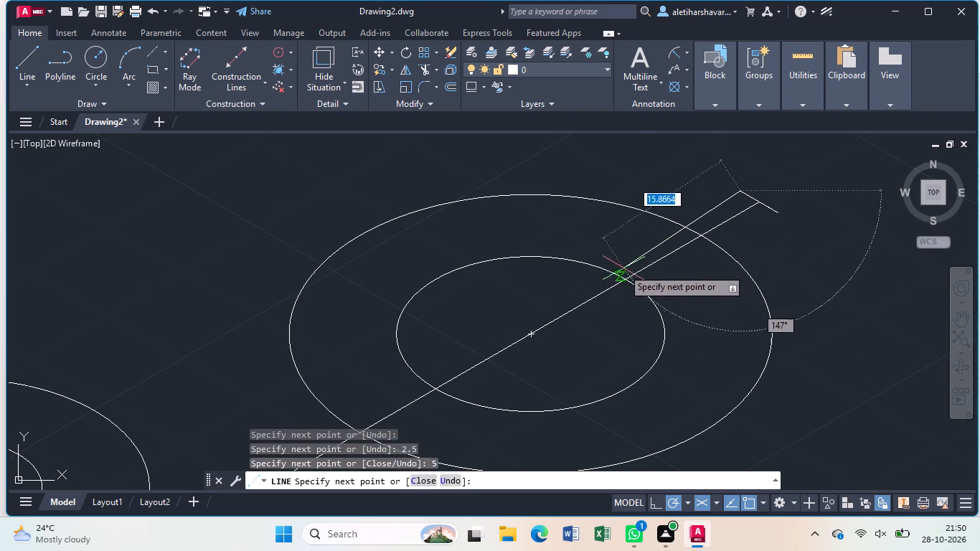
Draw two lines parallel to the guide line from the crosspiece's ends back to inside the inner isocircle.
{"action": "left_click", "coordinate": [595, 278]}
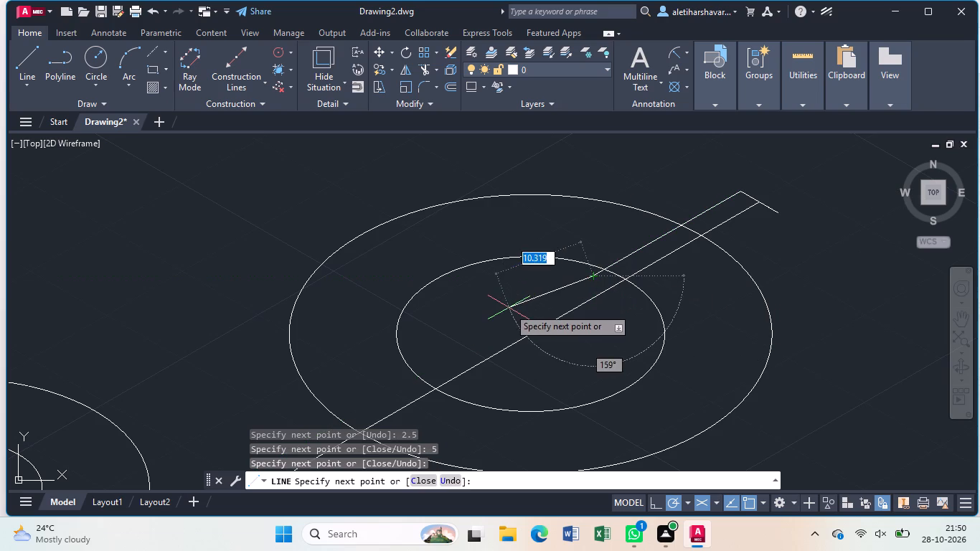
{"action": "key", "text": "Escape"}
{"action": "key", "text": "l"}
{"action": "key", "text": "Return"}
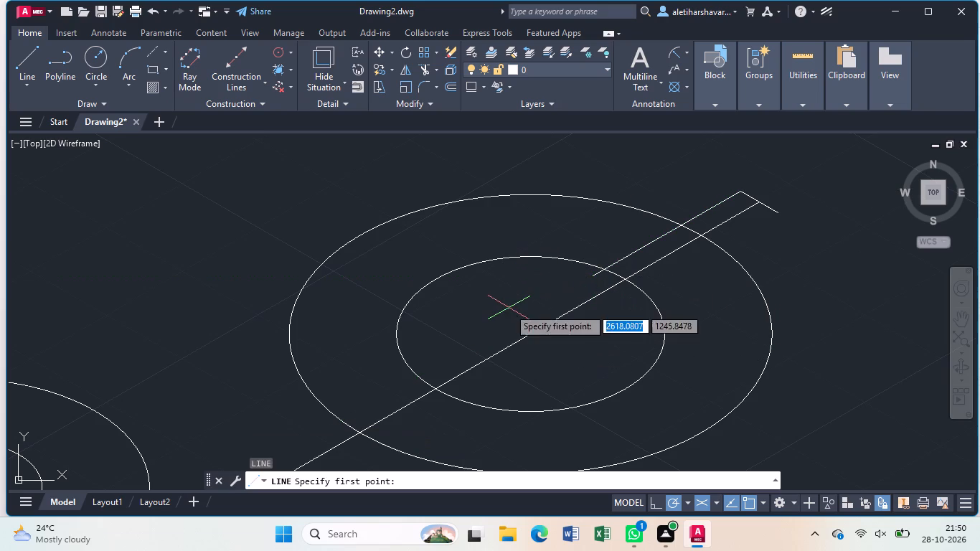
{"action": "left_click", "coordinate": [780, 214]}
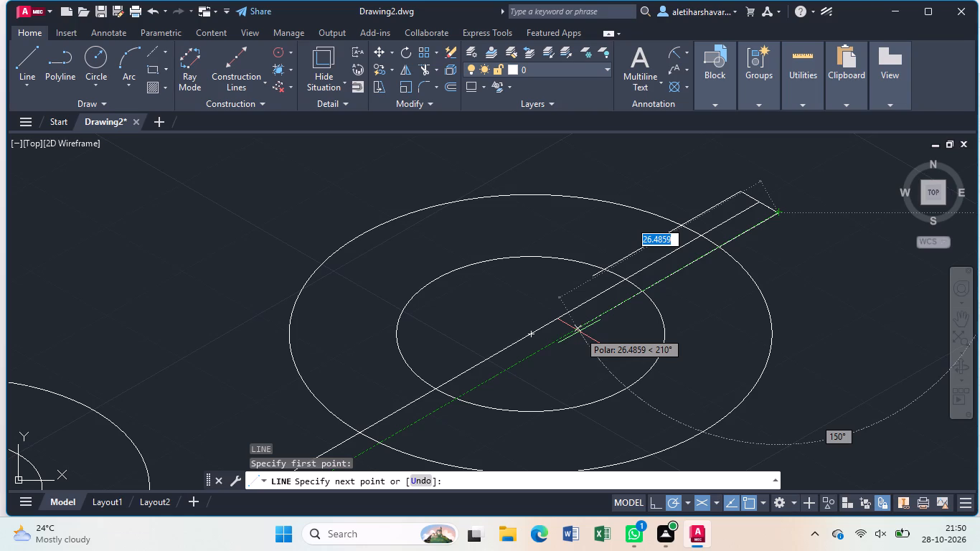
{"action": "left_click", "coordinate": [579, 331]}
{"action": "key", "text": "Escape"}
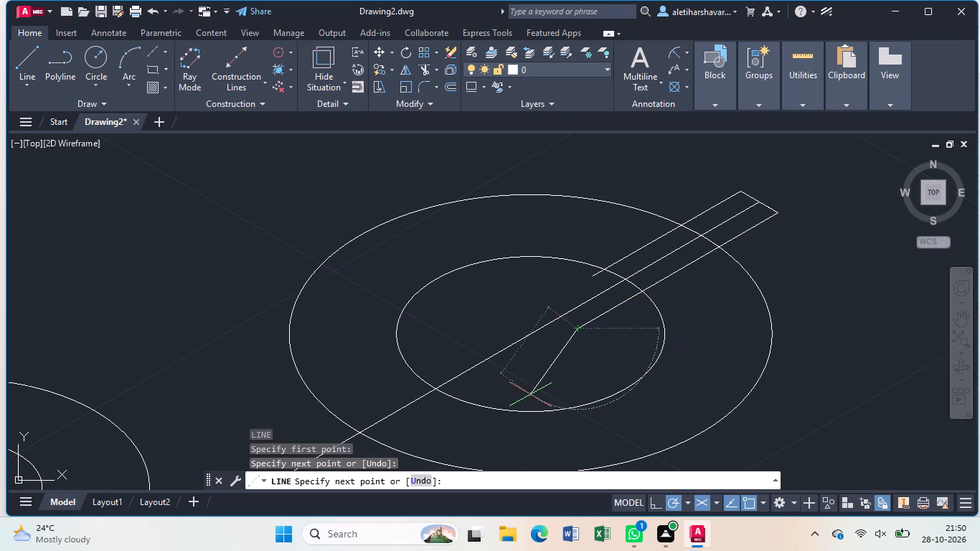
Trim away the crosspiece, the guide line and the excess of both parallel lines, keeping only the two slot edges between the isocircles.
{"action": "type", "text": "tr"}
{"action": "key", "text": "Return"}
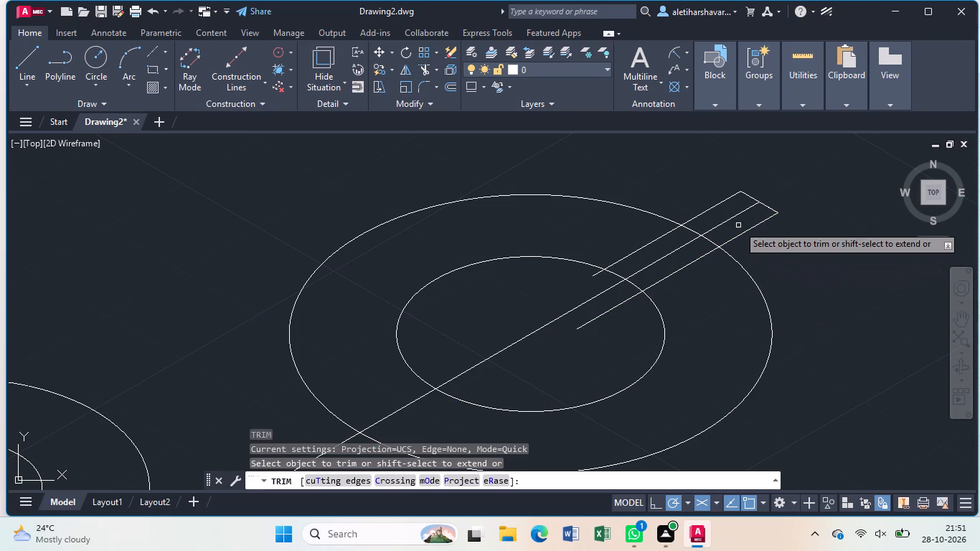
{"action": "left_click", "coordinate": [720, 203]}
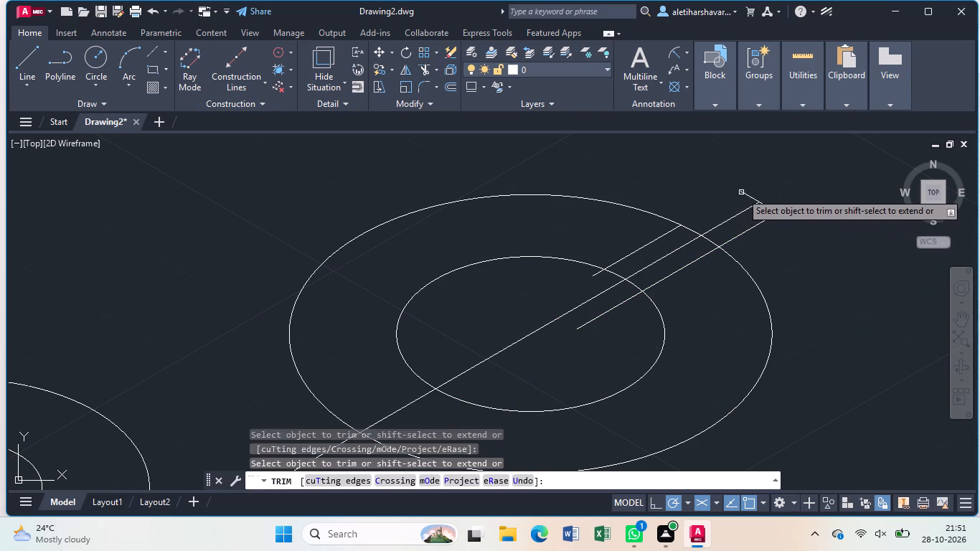
{"action": "left_click", "coordinate": [745, 191]}
{"action": "left_click", "coordinate": [763, 203]}
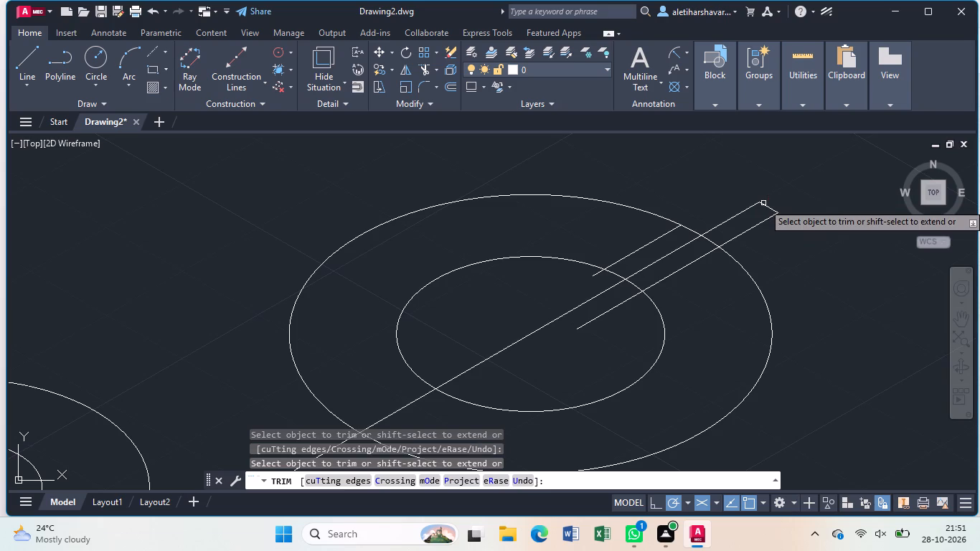
{"action": "left_click", "coordinate": [763, 204]}
{"action": "left_click", "coordinate": [758, 227]}
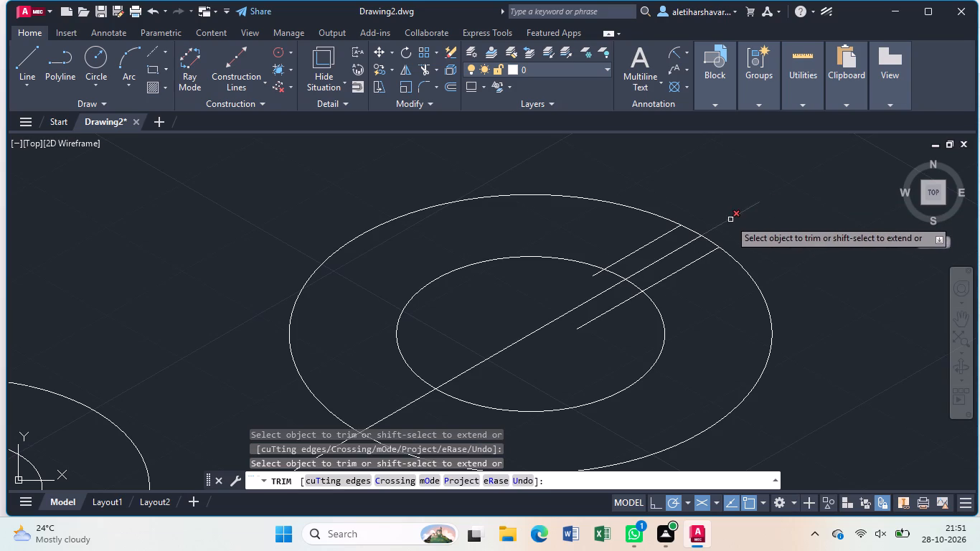
{"action": "left_click", "coordinate": [728, 220]}
{"action": "left_click", "coordinate": [685, 247]}
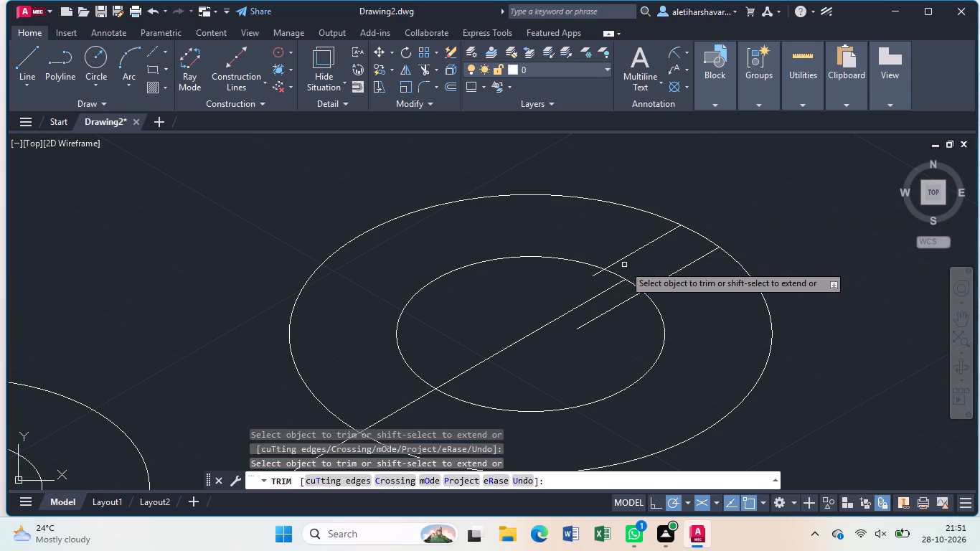
{"action": "left_click", "coordinate": [600, 275]}
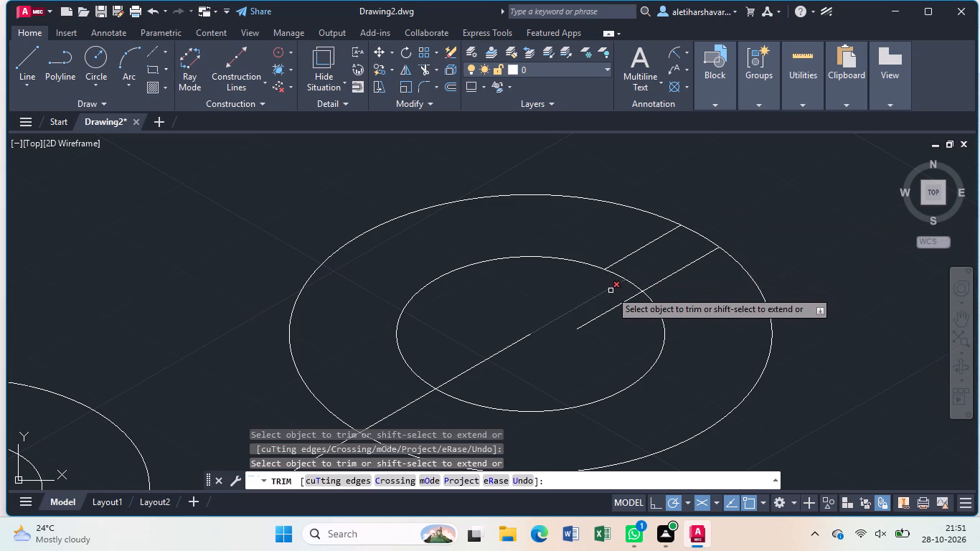
{"action": "left_click", "coordinate": [611, 291]}
{"action": "left_click", "coordinate": [624, 300]}
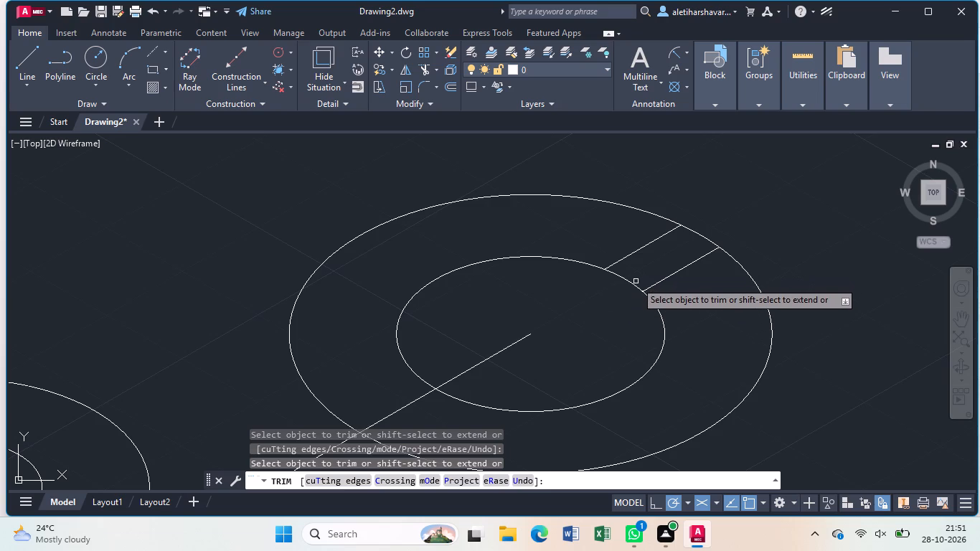
Trim the short arcs of the inner and outer isocircles between the two slot edges to open the slot.
{"action": "left_click", "coordinate": [635, 283]}
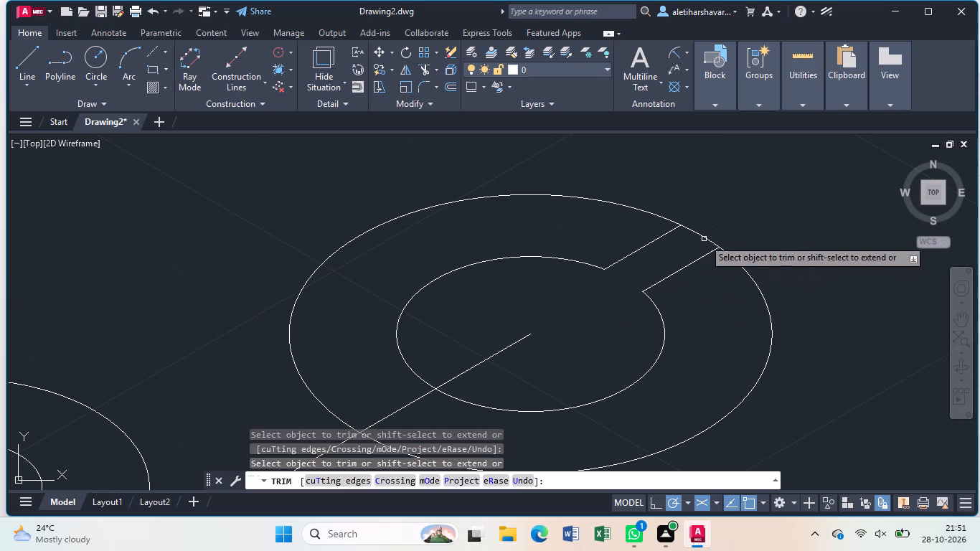
{"action": "left_click", "coordinate": [704, 239]}
{"action": "key", "text": "Escape"}
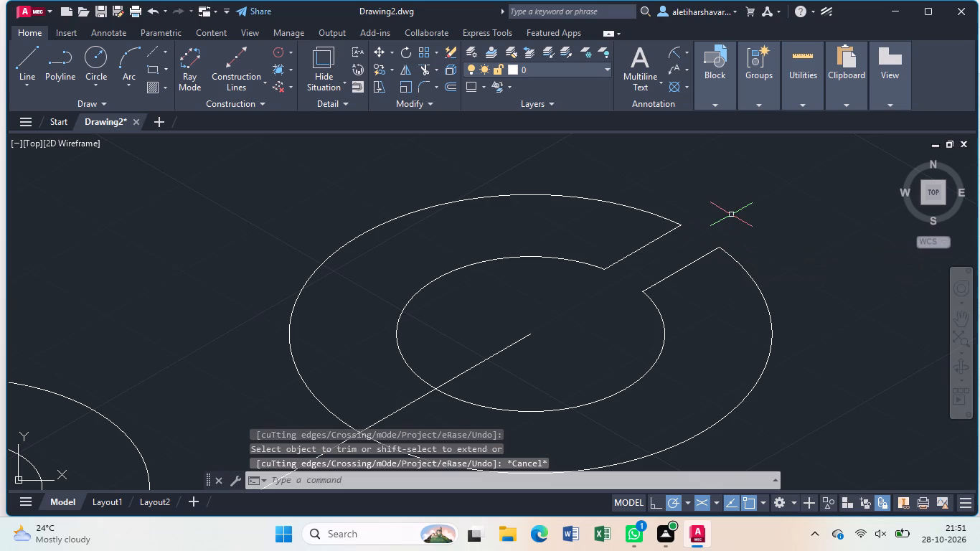
Draw a 50-unit vertical line upward from the centre of the slotted isocircles.
{"action": "scroll", "coordinate": [732, 214], "scroll_direction": "down", "scroll_amount": 2}
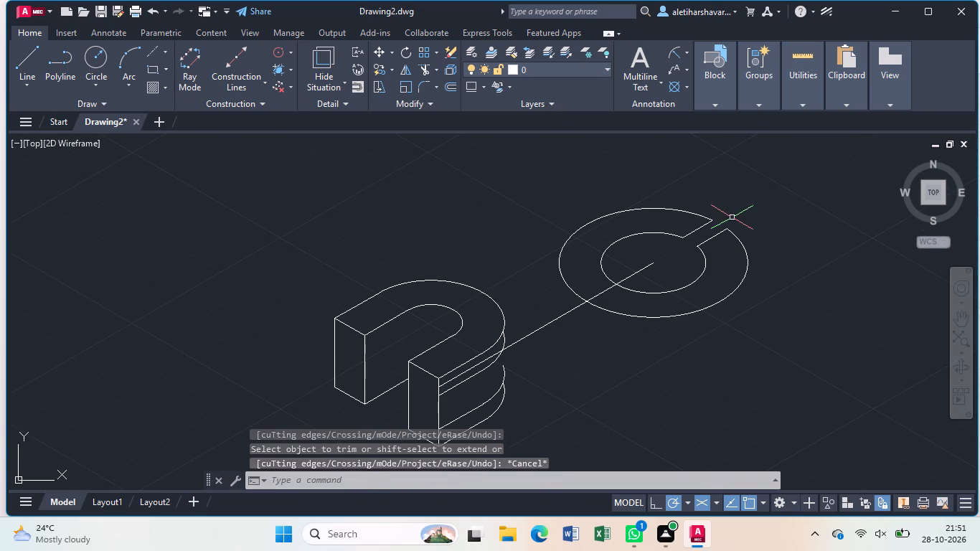
{"action": "middle_click_drag", "start_coordinate": [663, 233], "coordinate": [662, 307]}
{"action": "scroll", "coordinate": [648, 241], "scroll_direction": "up", "scroll_amount": 1}
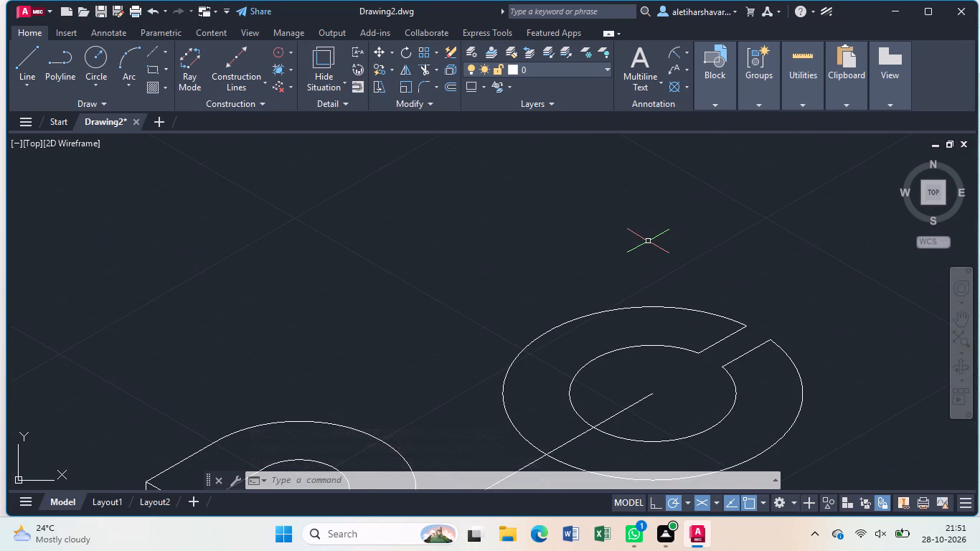
{"action": "key", "text": "l"}
{"action": "key", "text": "Return"}
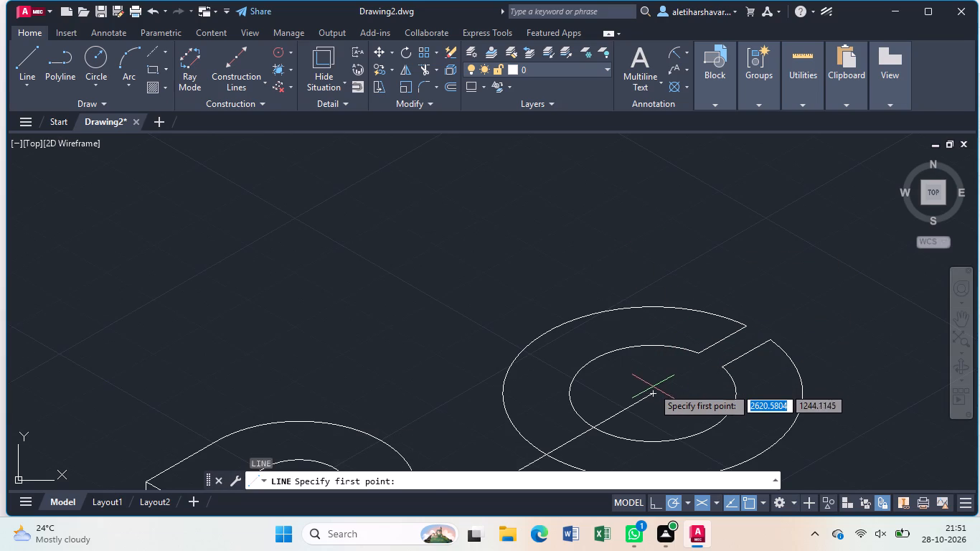
{"action": "left_click", "coordinate": [653, 392]}
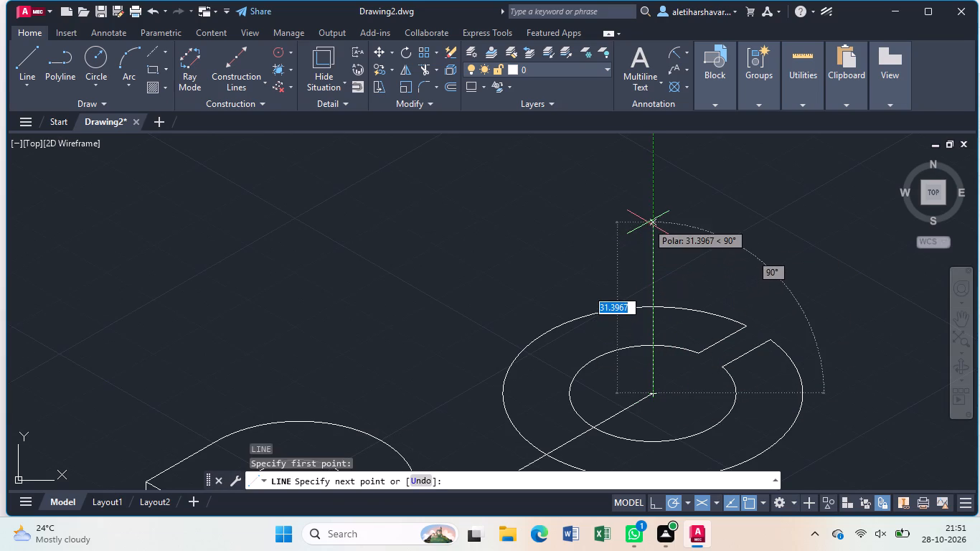
{"action": "type", "text": "50"}
{"action": "key", "text": "Return"}
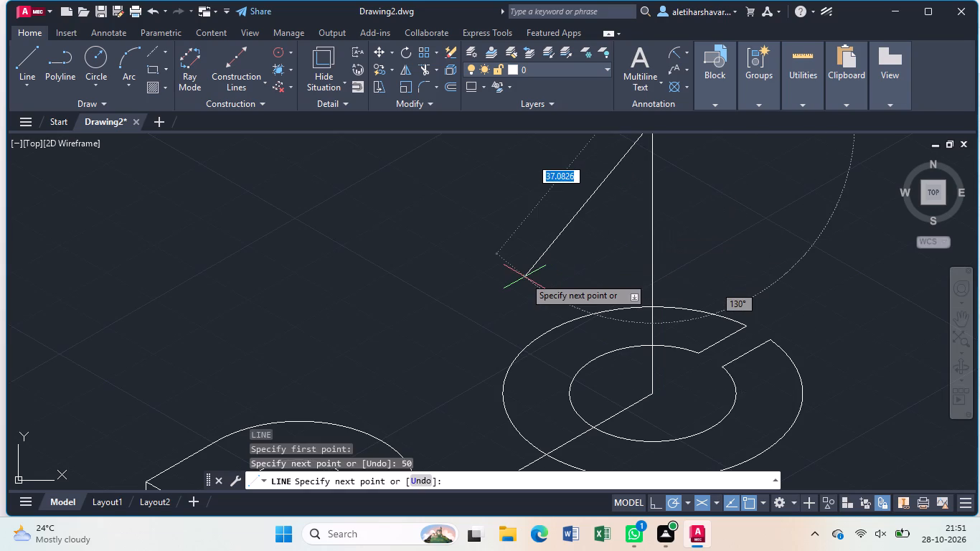
{"action": "key", "text": "1"}
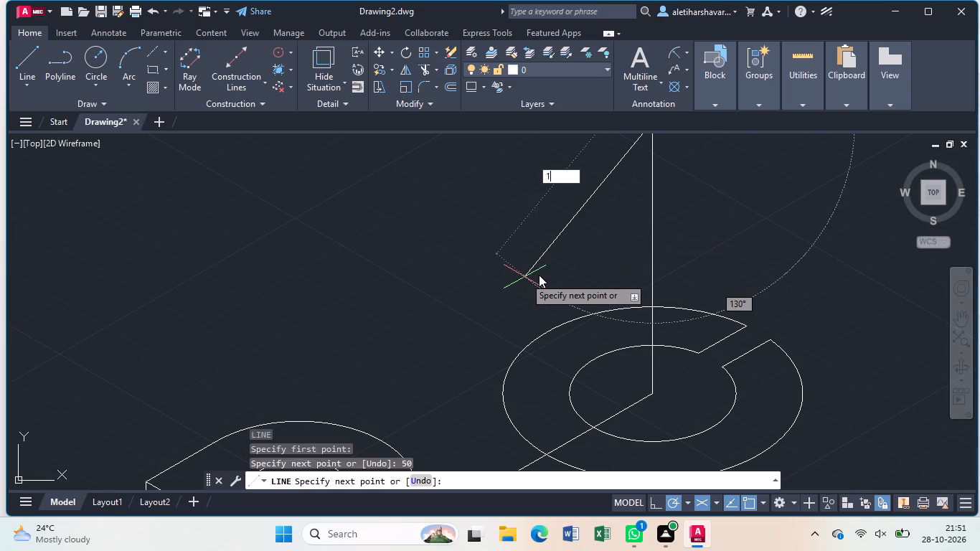
{"action": "middle_click_drag", "start_coordinate": [539, 275], "coordinate": [535, 365]}
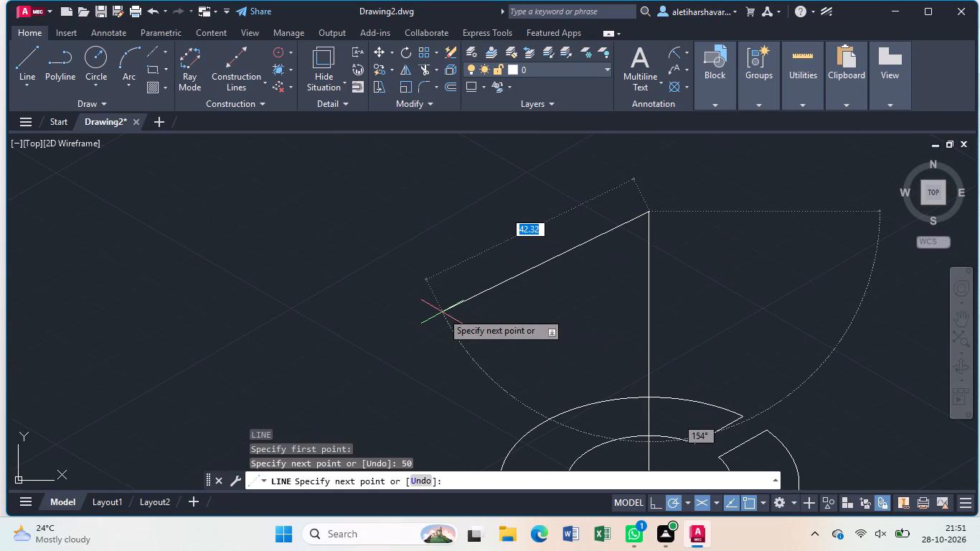
{"action": "key", "text": "Escape"}
Copy both slotted isocircles and the two slot edges from their centre to the upper end of the 50-unit vertical line.
{"action": "scroll", "coordinate": [518, 319], "scroll_direction": "down", "scroll_amount": 1}
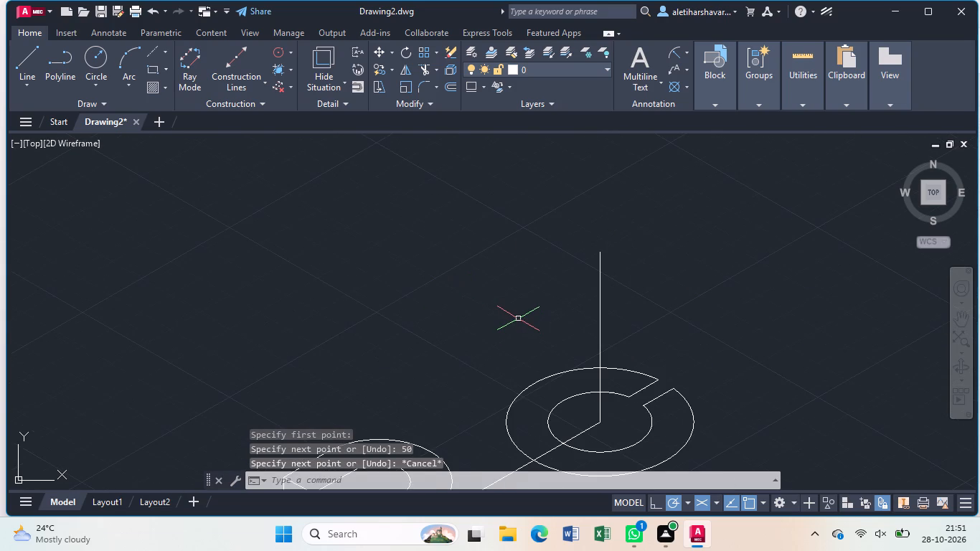
{"action": "scroll", "coordinate": [518, 319], "scroll_direction": "down", "scroll_amount": 1}
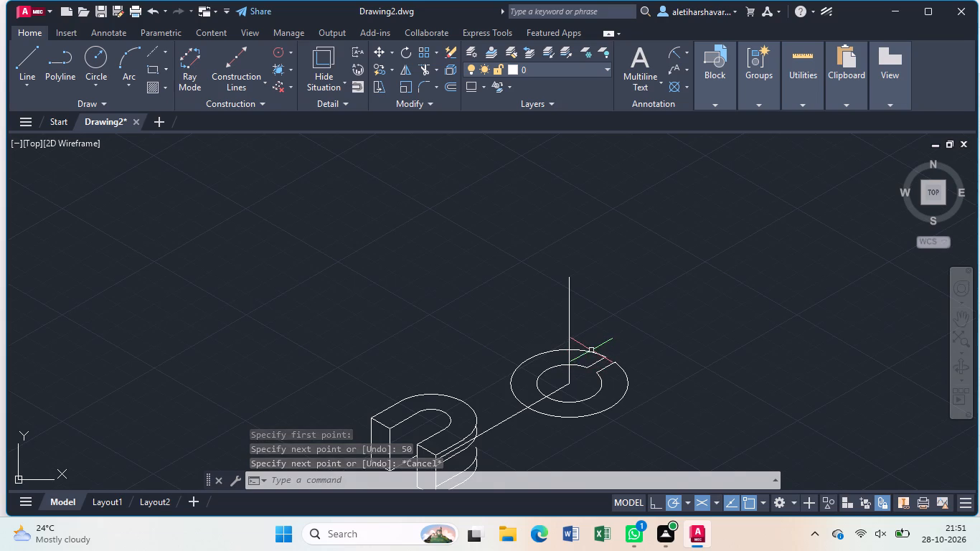
{"action": "left_click", "coordinate": [591, 350]}
{"action": "left_click", "coordinate": [584, 365]}
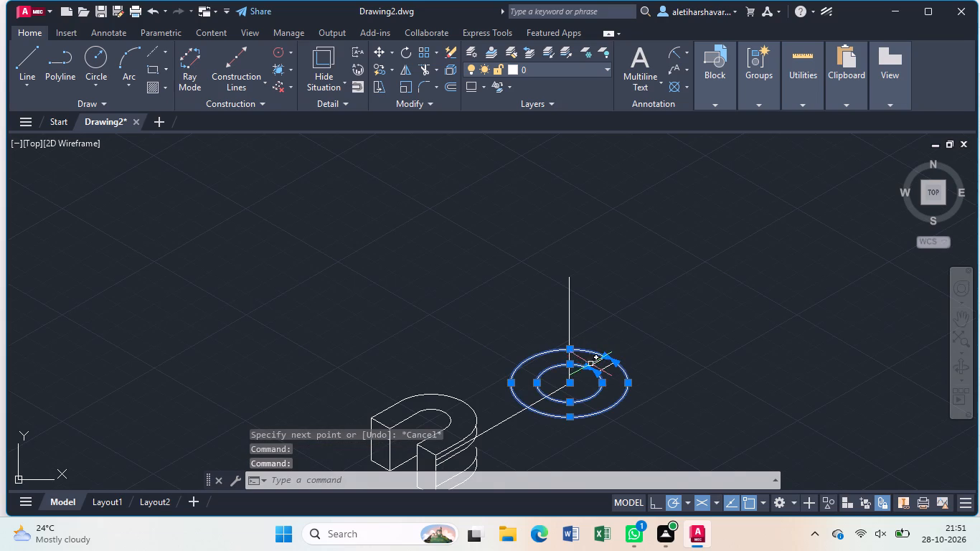
{"action": "scroll", "coordinate": [591, 362], "scroll_direction": "up", "scroll_amount": 2}
{"action": "left_click", "coordinate": [598, 364]}
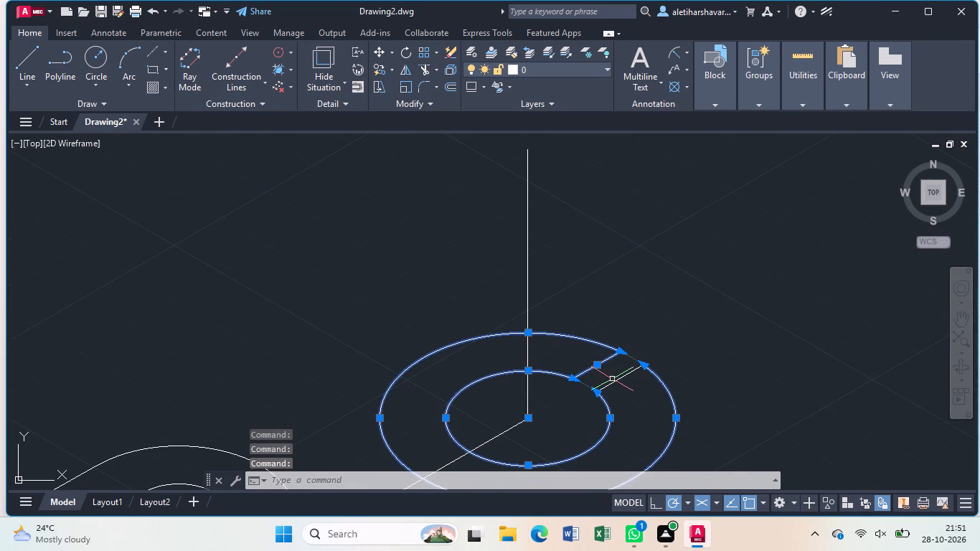
{"action": "left_click", "coordinate": [613, 382]}
{"action": "scroll", "coordinate": [613, 382], "scroll_direction": "down", "scroll_amount": 1}
{"action": "type", "text": "co"}
{"action": "key", "text": "Return"}
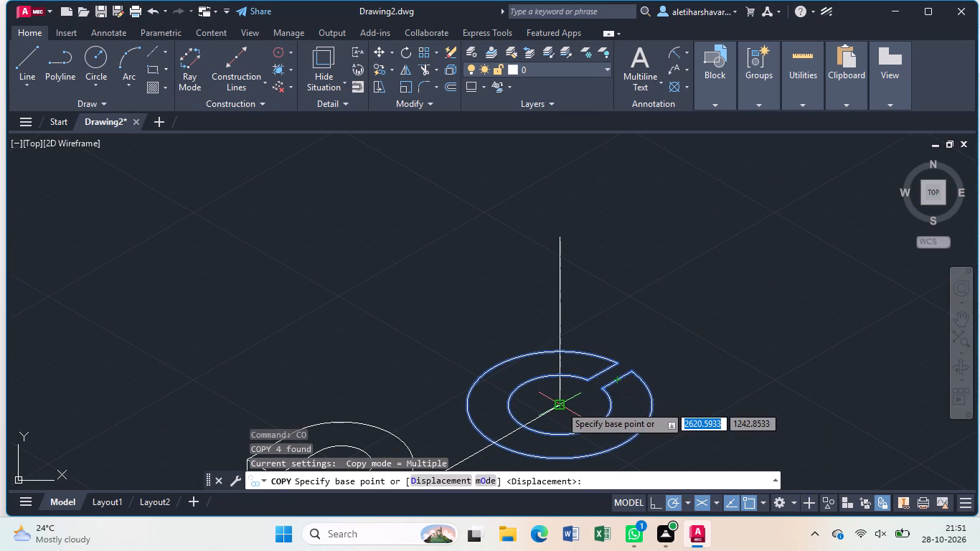
{"action": "left_click", "coordinate": [560, 405]}
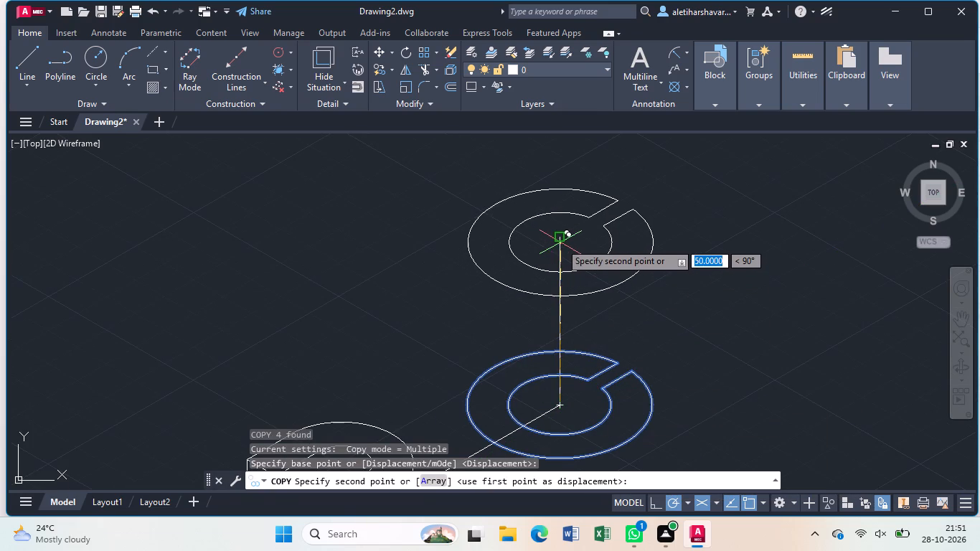
{"action": "left_click", "coordinate": [560, 240]}
{"action": "key", "text": "Escape"}
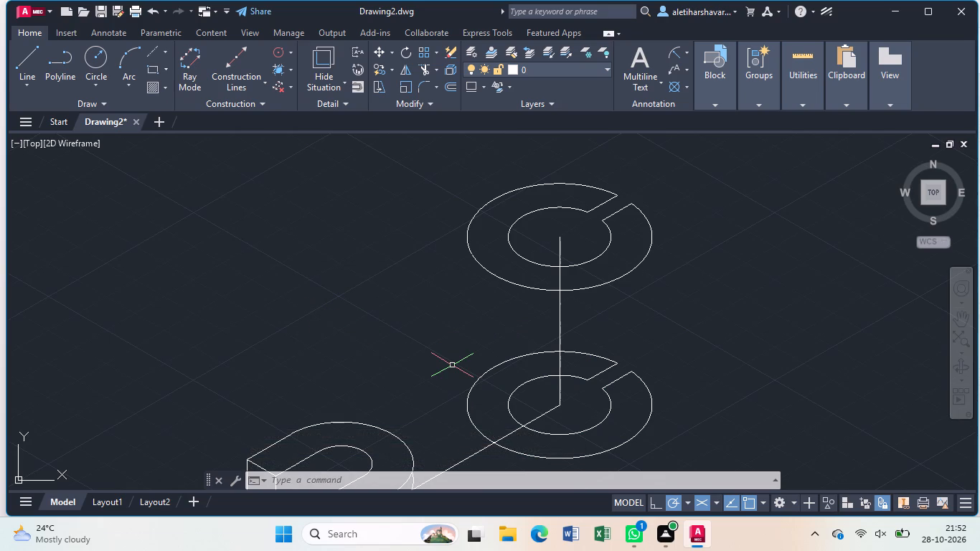
Draw a 15-unit vertical line up from the lower isocircles' centre, continuing into a slanted marker line about 23 units long.
{"action": "middle_click_drag", "start_coordinate": [461, 362], "coordinate": [450, 311]}
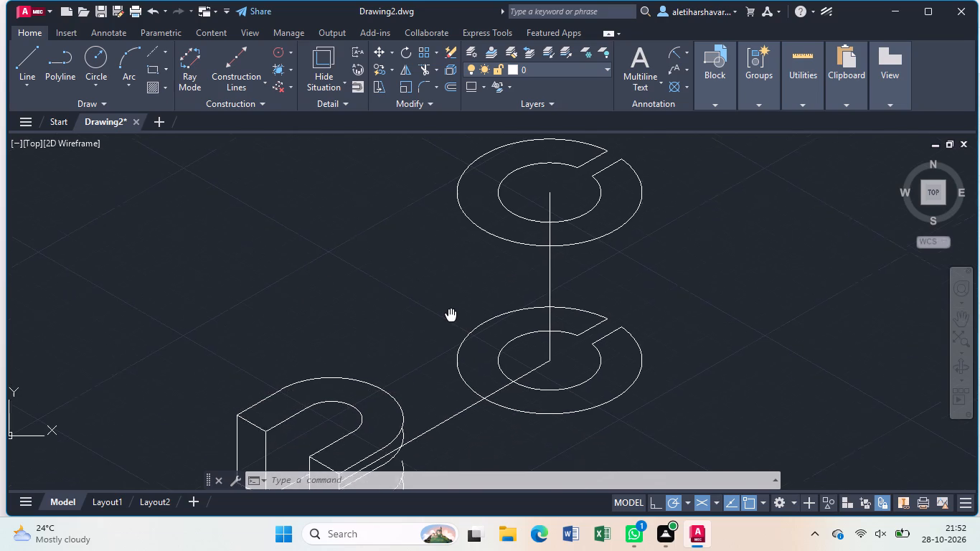
{"action": "middle_click_drag", "start_coordinate": [450, 311], "coordinate": [450, 311]}
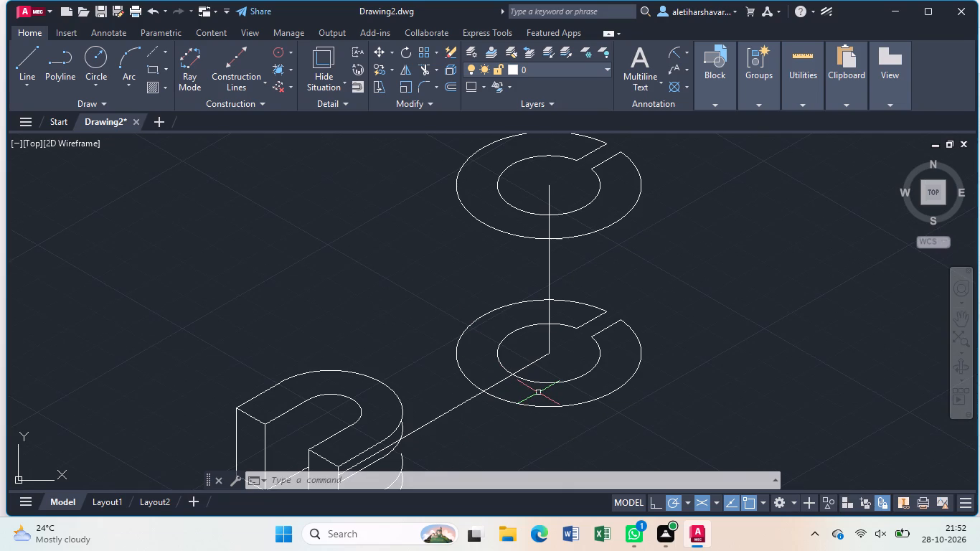
{"action": "key", "text": "l"}
{"action": "key", "text": "Return"}
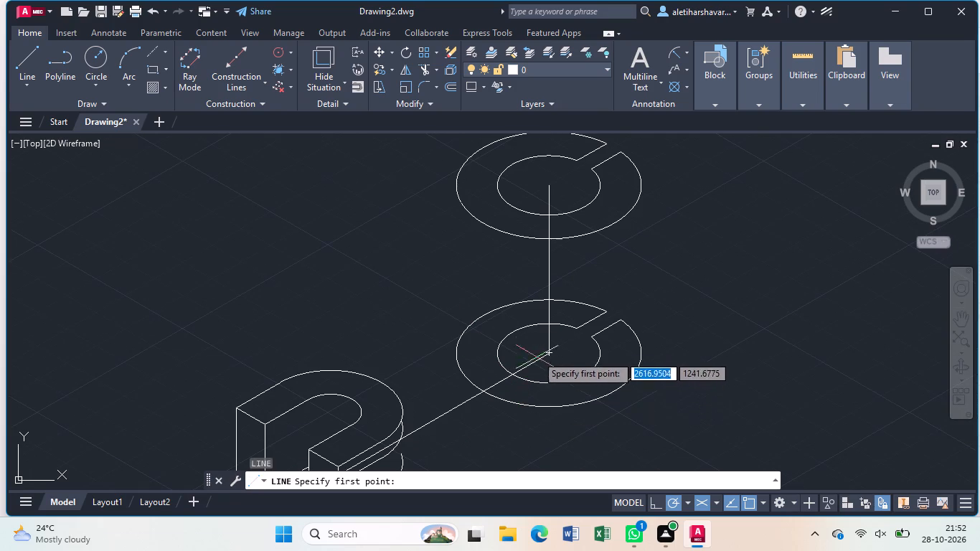
{"action": "left_click", "coordinate": [549, 353]}
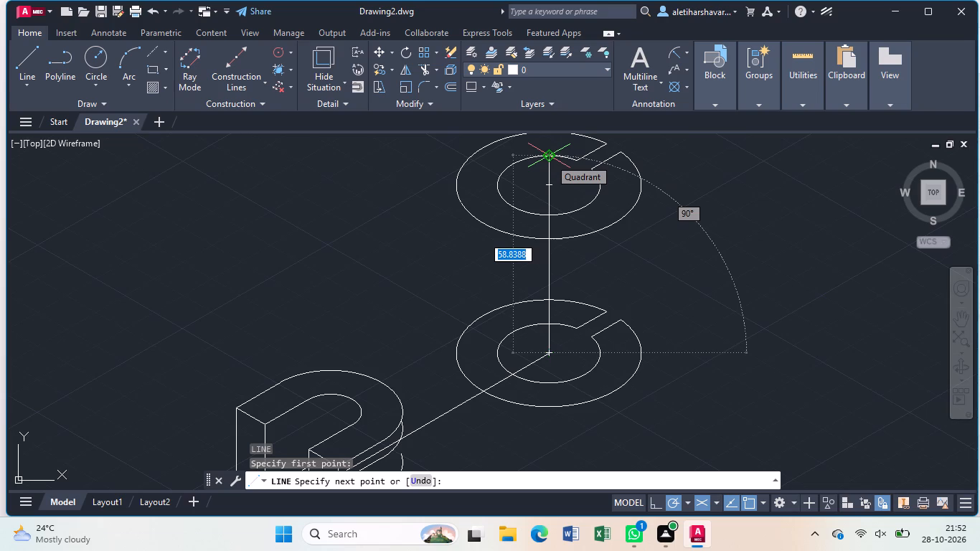
{"action": "key", "text": "1"}
{"action": "key", "text": "5"}
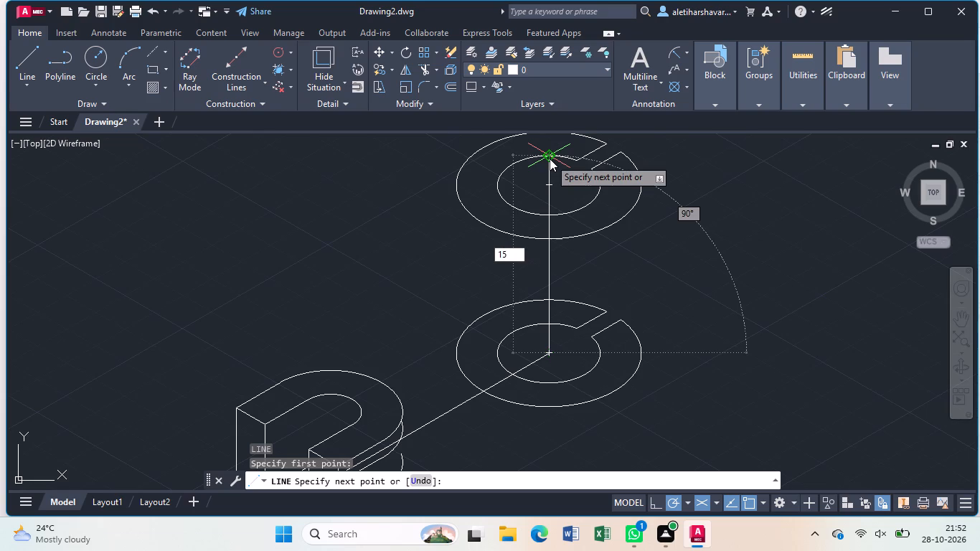
{"action": "key", "text": "Return"}
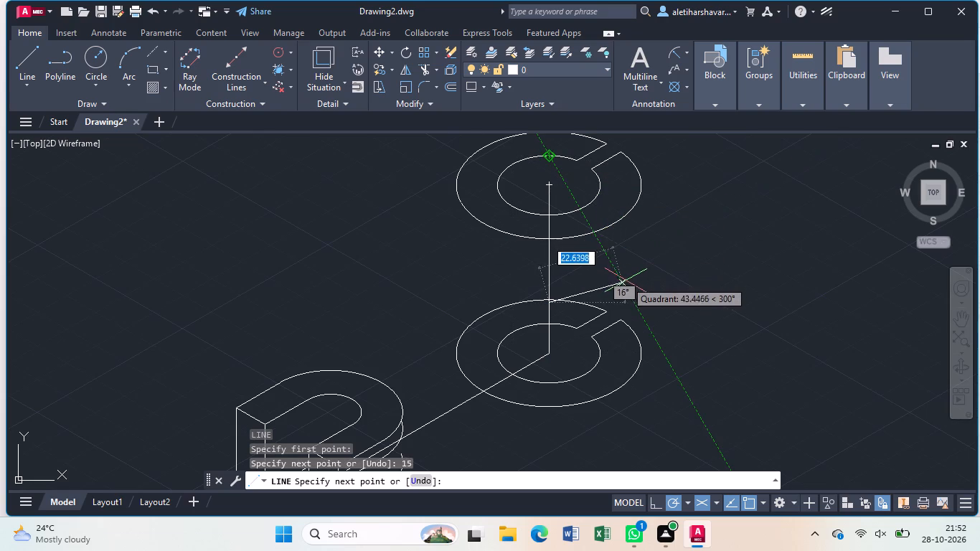
{"action": "left_click", "coordinate": [626, 283]}
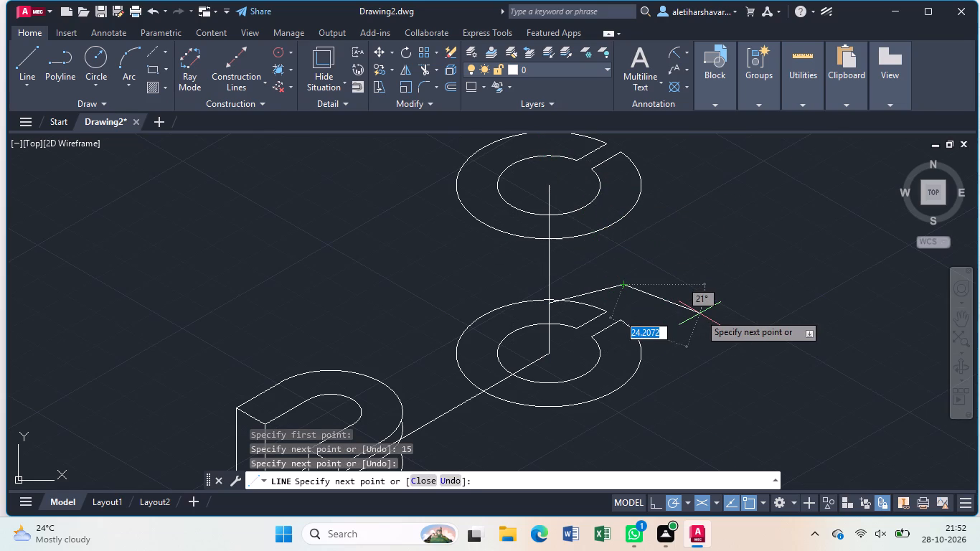
{"action": "key", "text": "Escape"}
Draw a 5-unit vertical line up from the lower isocircles' centre, continuing into a marker line about 37 units long at 30°.
{"action": "key", "text": "l"}
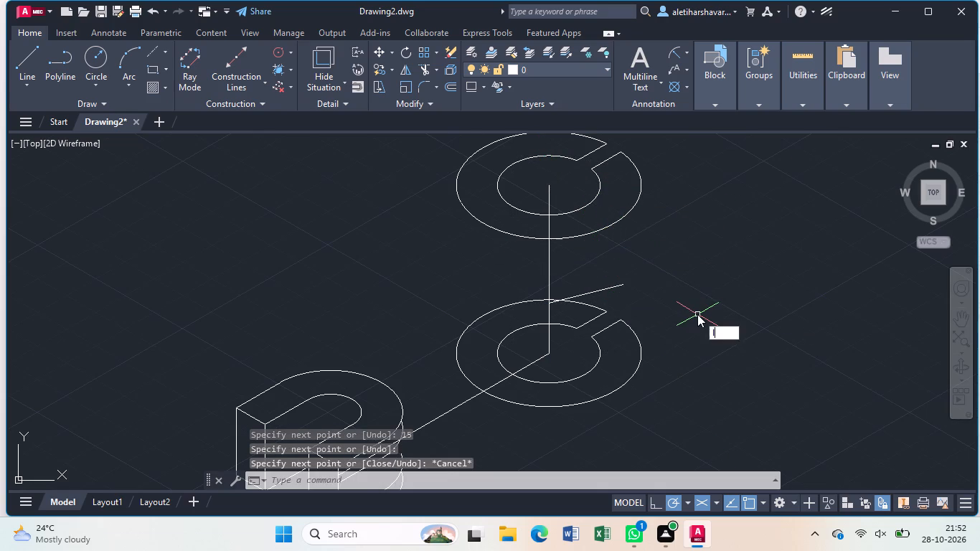
{"action": "key", "text": "Return"}
{"action": "left_click", "coordinate": [553, 353]}
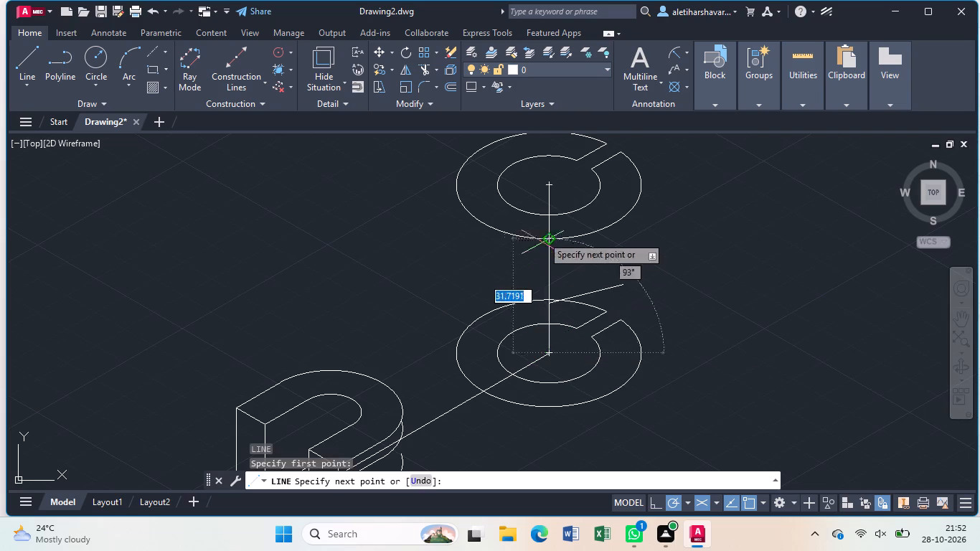
{"action": "key", "text": "5"}
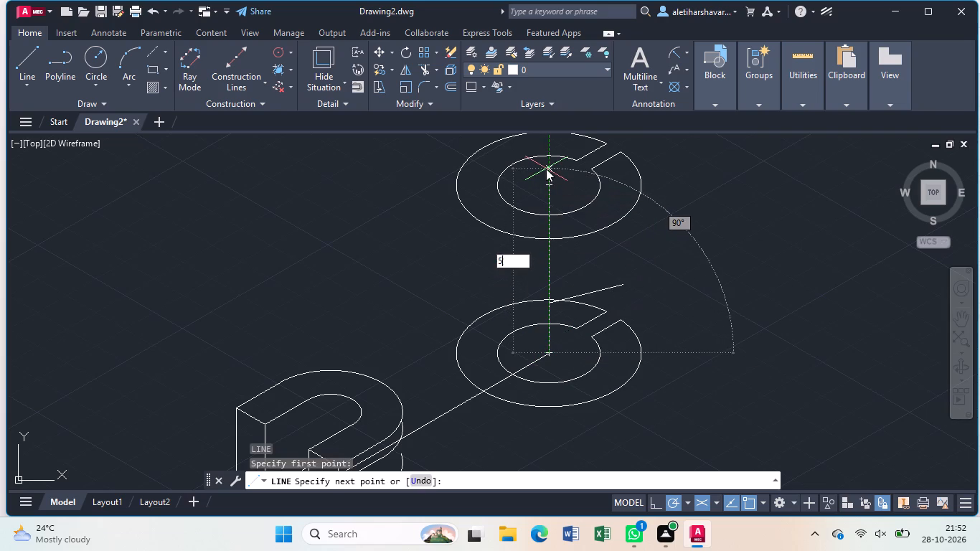
{"action": "key", "text": "Return"}
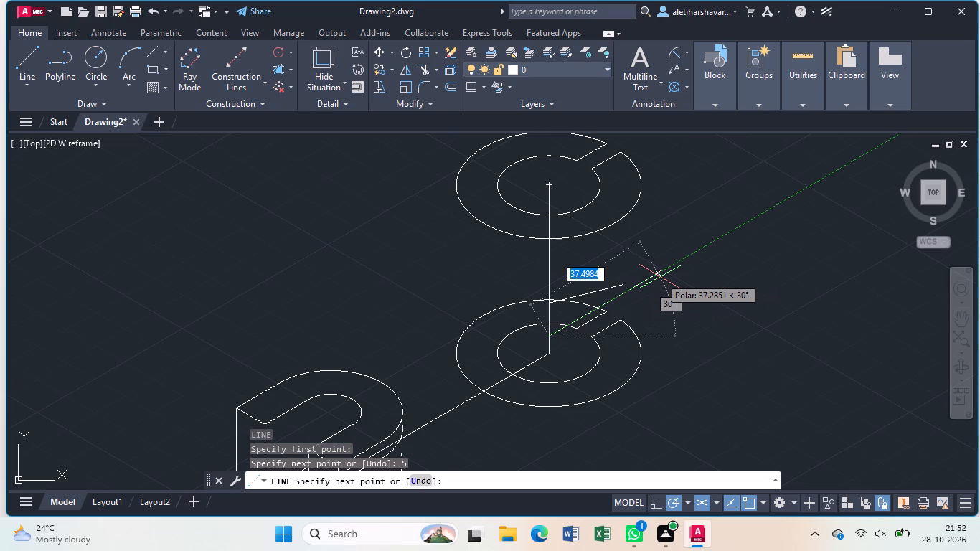
{"action": "left_click", "coordinate": [660, 277]}
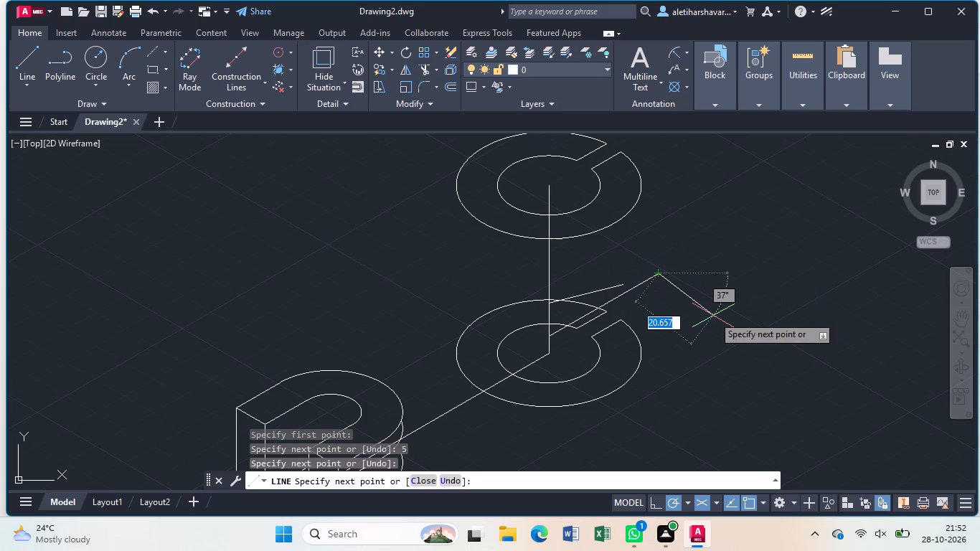
{"action": "key", "text": "Escape"}
Copy the lower outer isocircle from its centre to the 5-unit and 15-unit height marks on the vertical line.
{"action": "scroll", "coordinate": [580, 332], "scroll_direction": "up", "scroll_amount": 2}
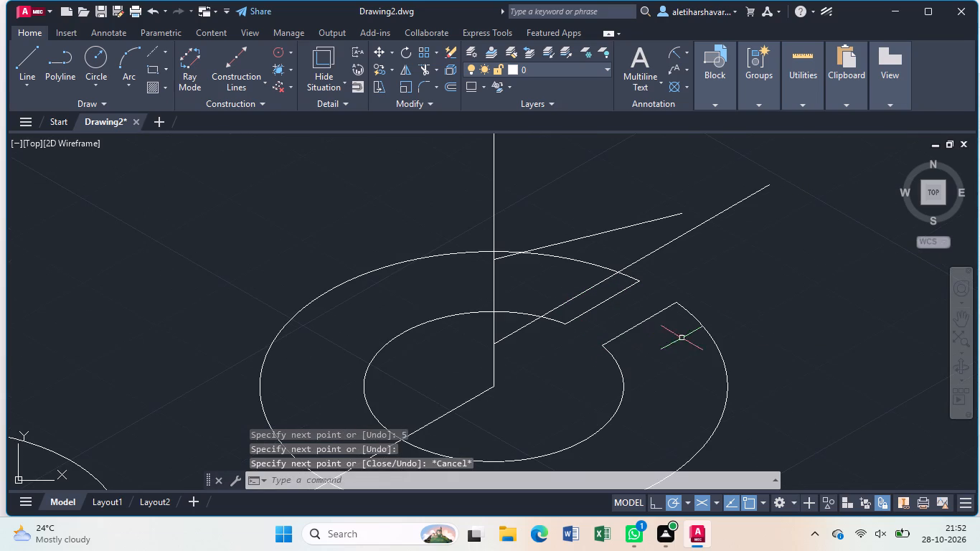
{"action": "left_click", "coordinate": [705, 330]}
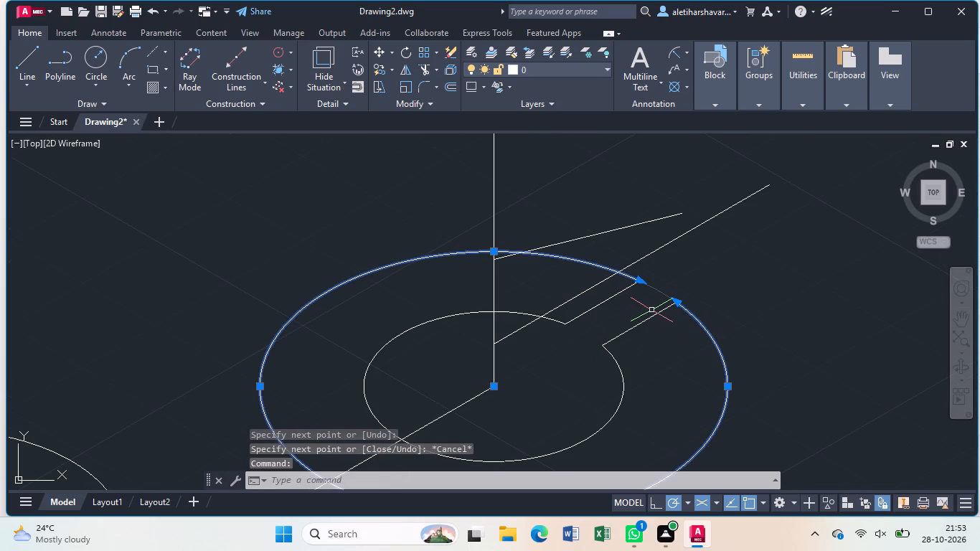
{"action": "type", "text": "co"}
{"action": "key", "text": "Return"}
{"action": "left_click", "coordinate": [498, 382]}
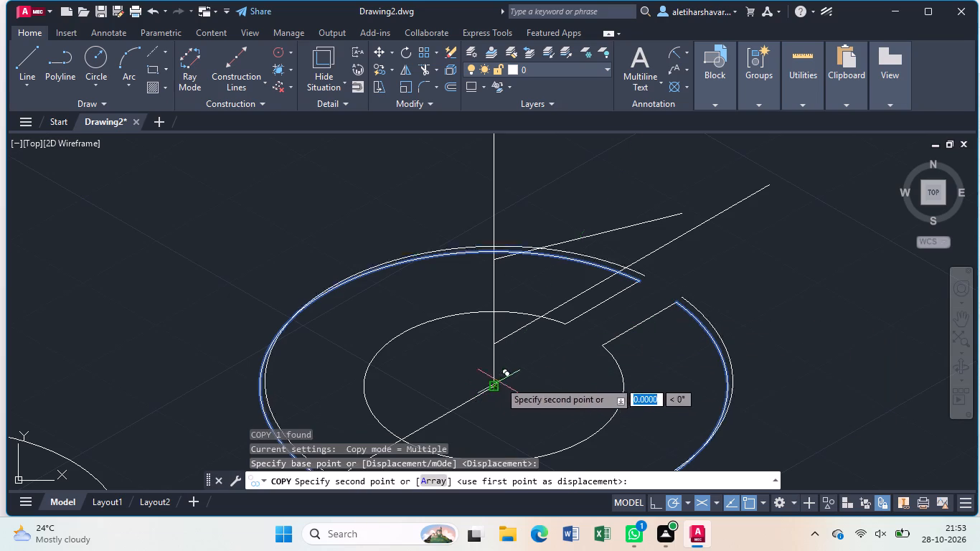
{"action": "left_click", "coordinate": [498, 344]}
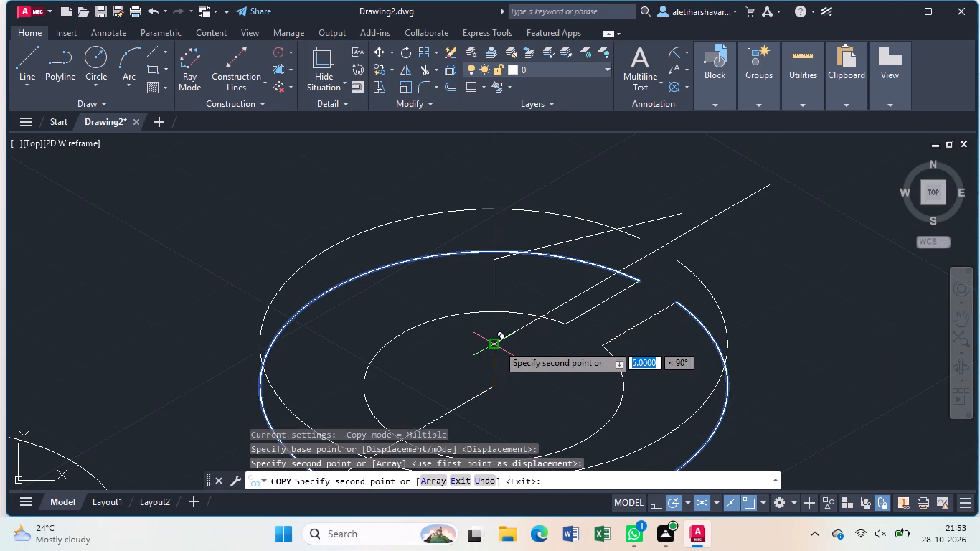
{"action": "left_click", "coordinate": [496, 263]}
{"action": "key", "text": "Escape"}
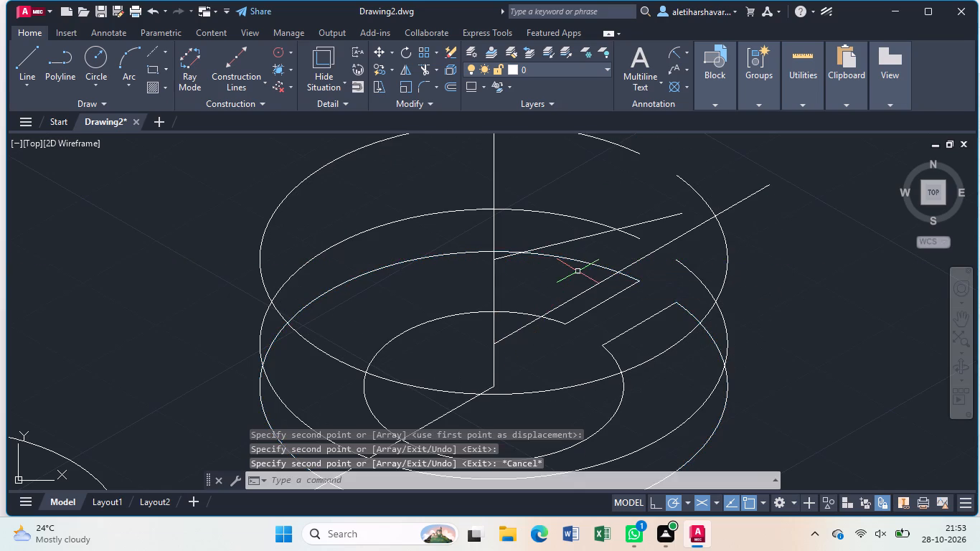
Erase the two marker lines and the 15-unit and 5-unit vertical lines at the lower isocircles' centre.
{"action": "scroll", "coordinate": [578, 275], "scroll_direction": "down", "scroll_amount": 1}
{"action": "left_click", "coordinate": [616, 245]}
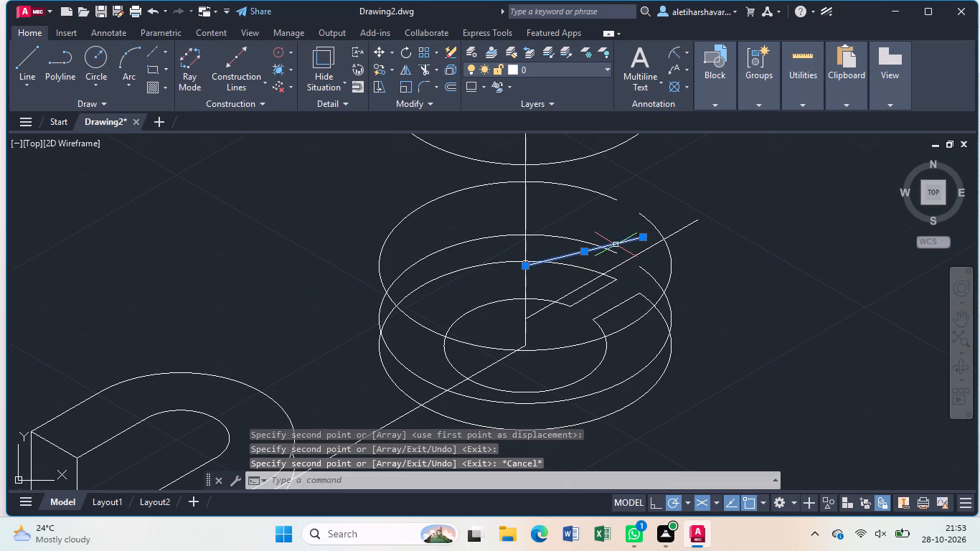
{"action": "left_click", "coordinate": [653, 245]}
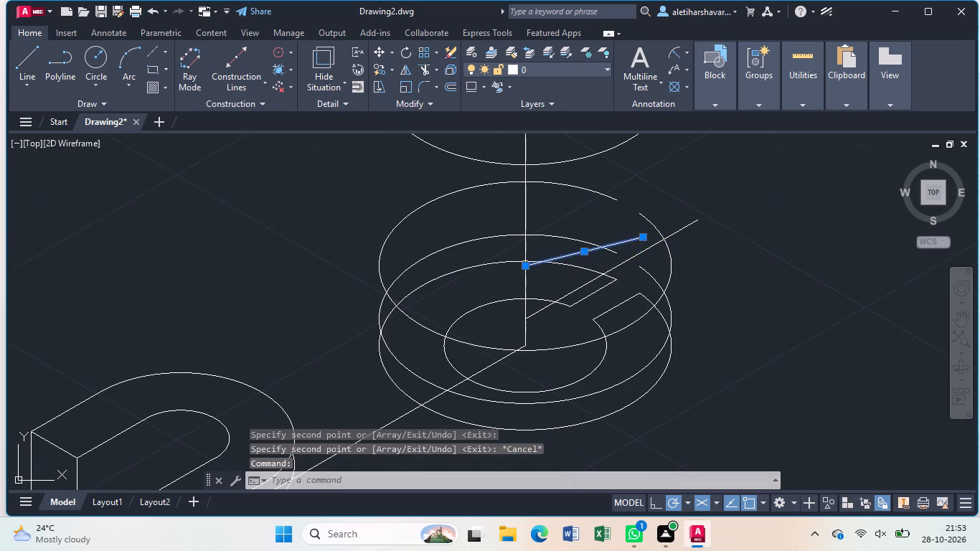
{"action": "key", "text": "Delete"}
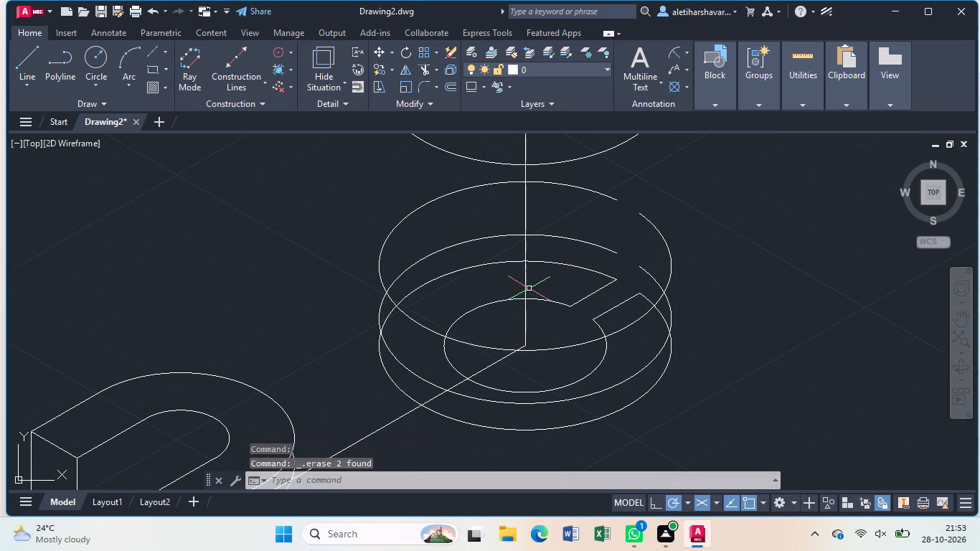
{"action": "left_click", "coordinate": [527, 290]}
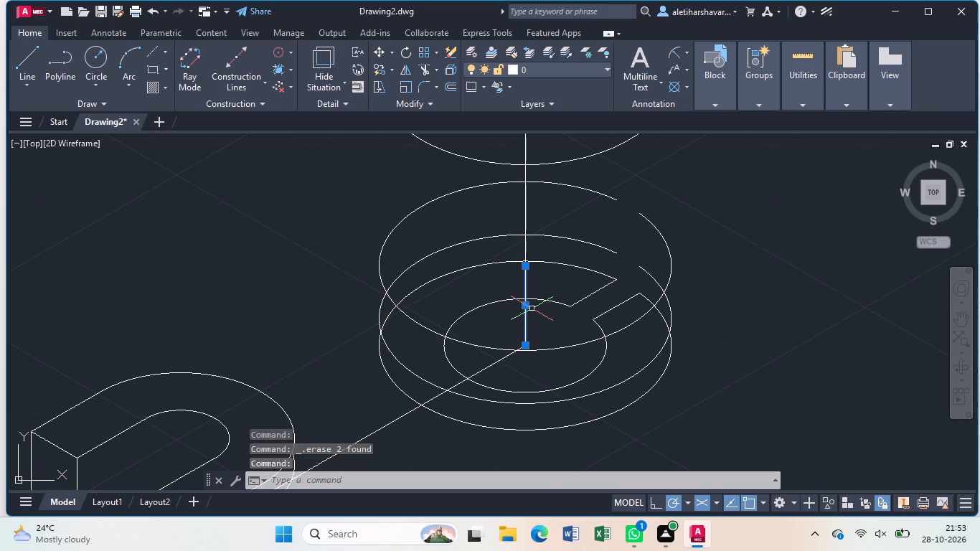
{"action": "key", "text": "Delete"}
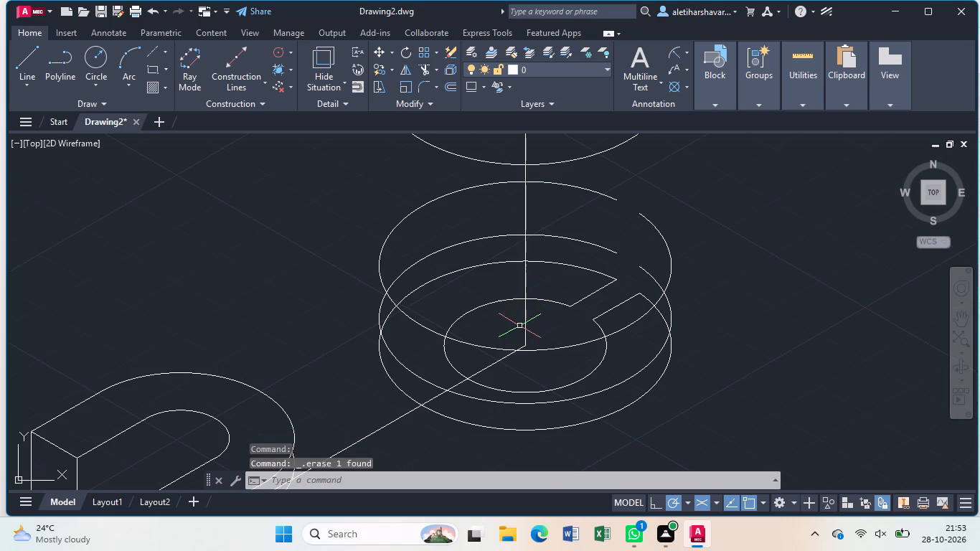
{"action": "left_click", "coordinate": [524, 330]}
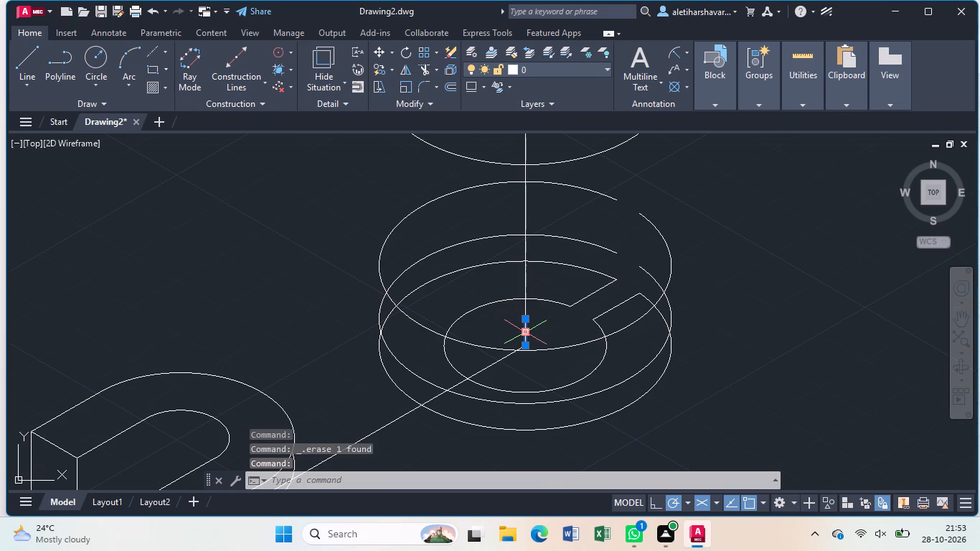
{"action": "key", "text": "Delete"}
Draw a line about 91 units long from the upper arc end on the U-block's near vertical edge, tangent to the 15-unit-level isocircle.
{"action": "scroll", "coordinate": [551, 376], "scroll_direction": "down", "scroll_amount": 1}
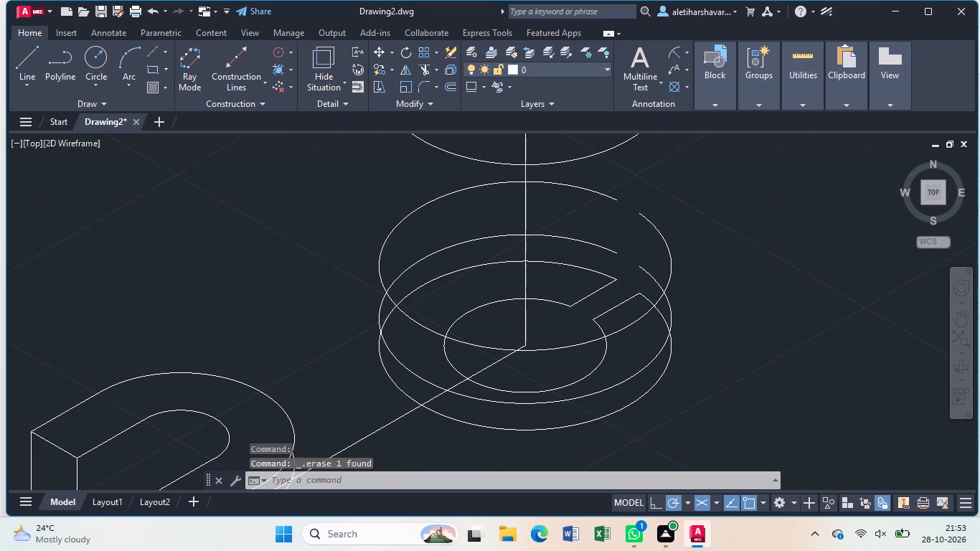
{"action": "scroll", "coordinate": [551, 376], "scroll_direction": "down", "scroll_amount": 1}
{"action": "scroll", "coordinate": [550, 375], "scroll_direction": "up", "scroll_amount": 1}
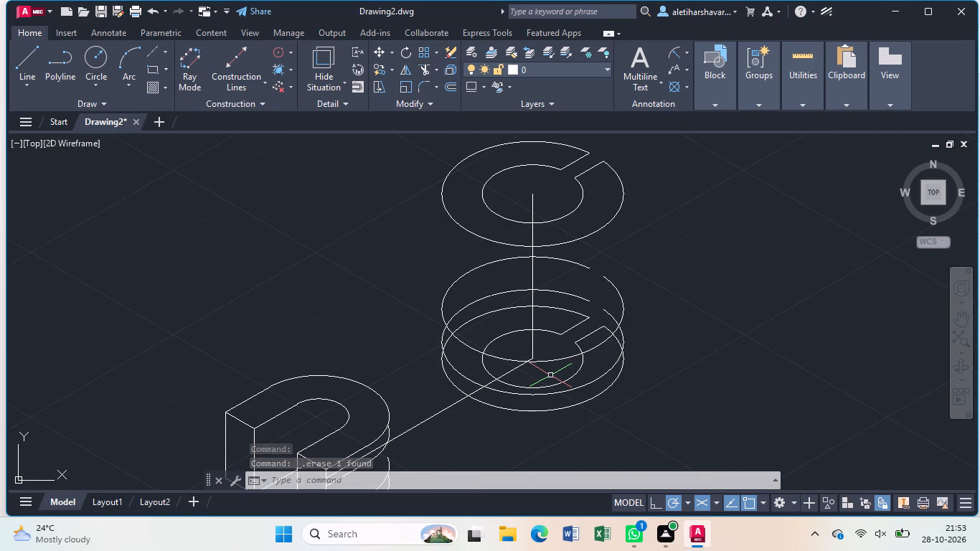
{"action": "middle_click_drag", "start_coordinate": [547, 371], "coordinate": [547, 303]}
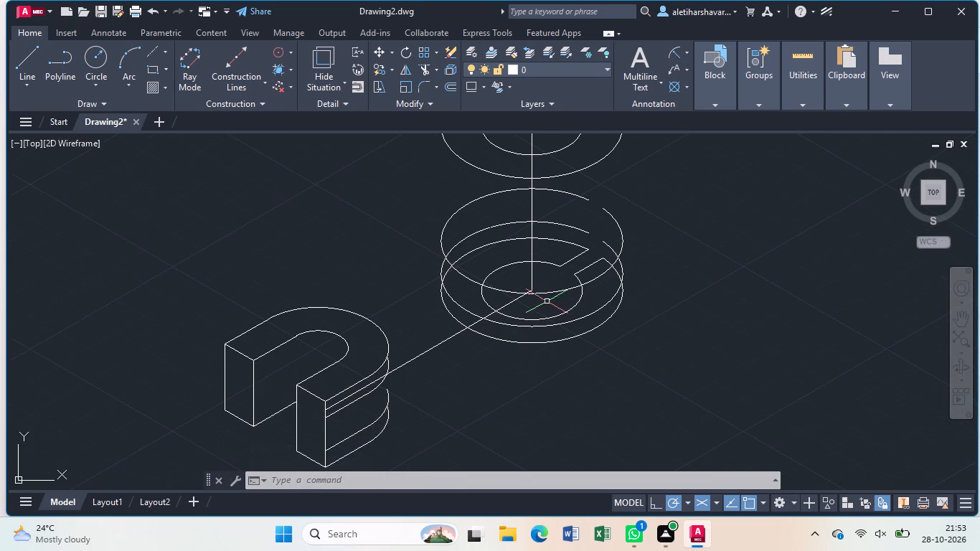
{"action": "middle_click_drag", "start_coordinate": [504, 396], "coordinate": [489, 340]}
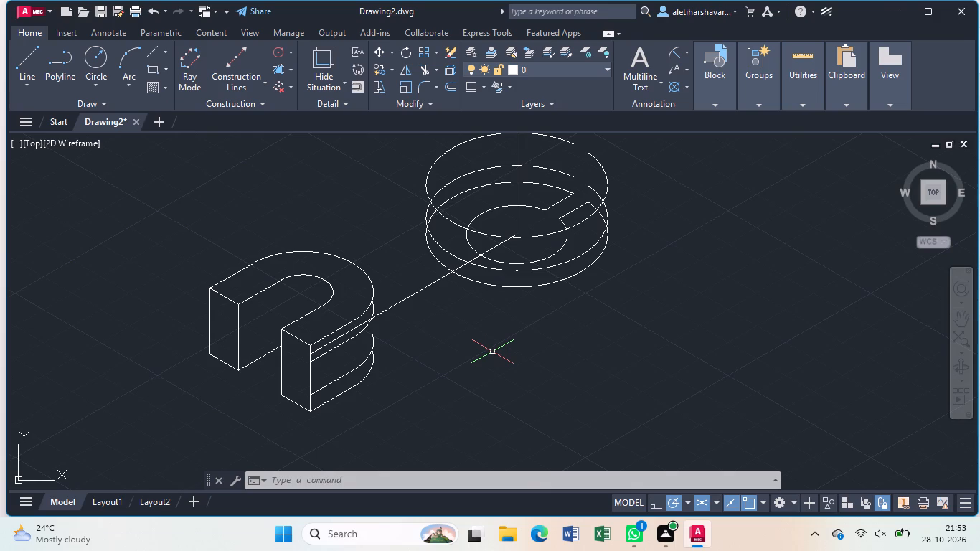
{"action": "key", "text": "l"}
{"action": "key", "text": "Return"}
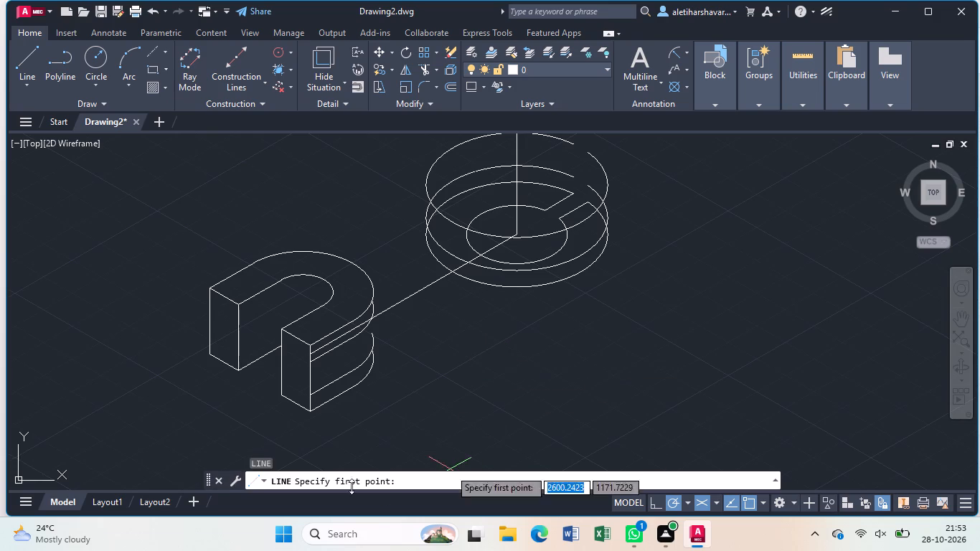
{"action": "left_click", "coordinate": [314, 362]}
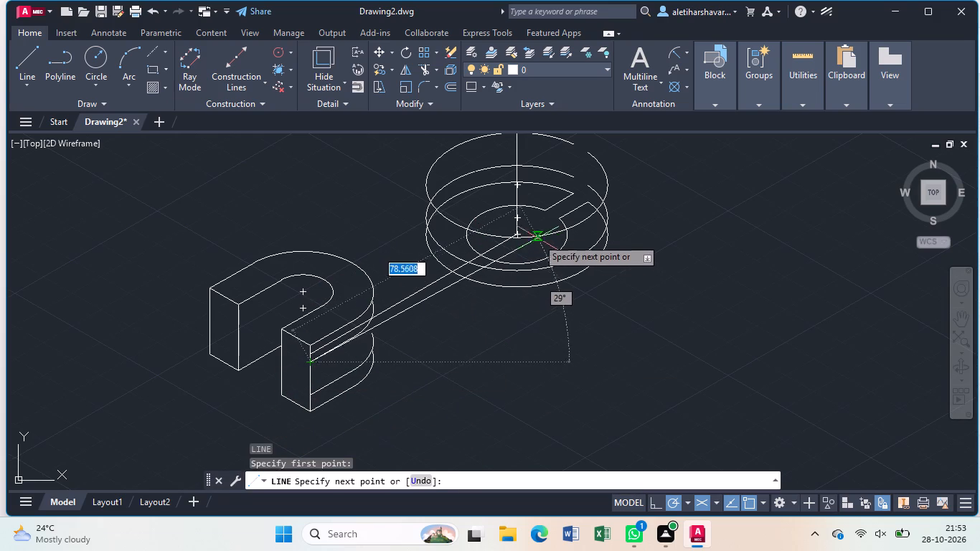
{"action": "left_click", "coordinate": [582, 224]}
{"action": "key", "text": "Escape"}
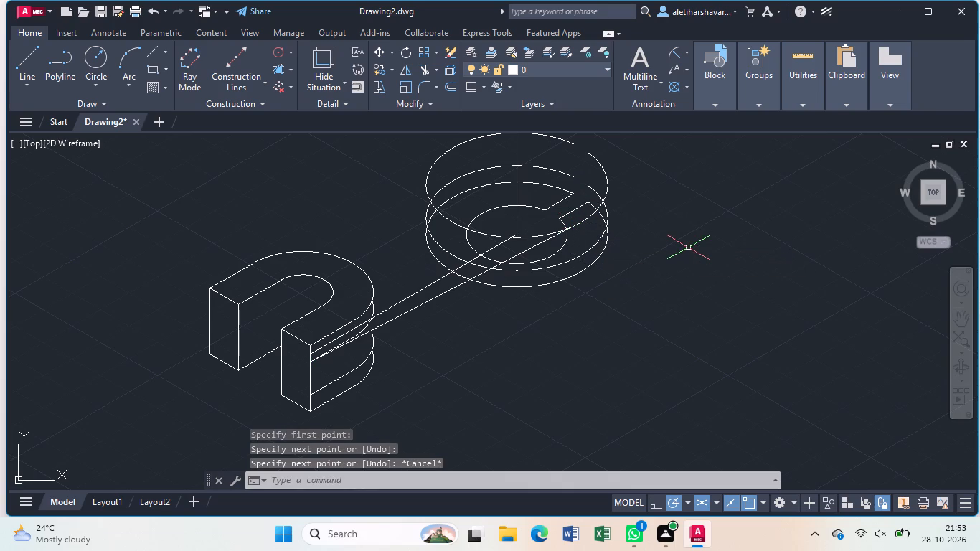
Draw a line about 93 units long from the lower arc end on the same edge, tangent to the 5-unit-level isocircle.
{"action": "key", "text": "l"}
{"action": "key", "text": "Return"}
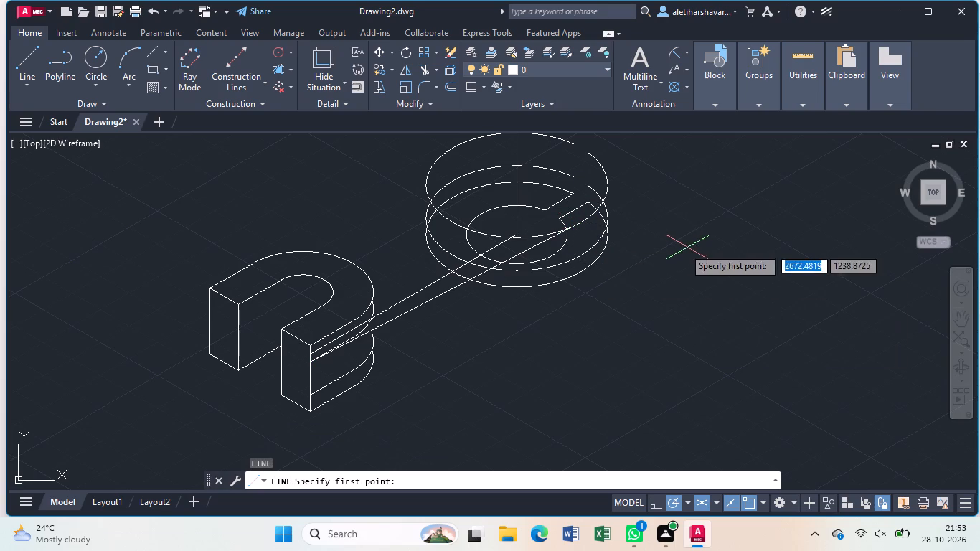
{"action": "left_click", "coordinate": [314, 395]}
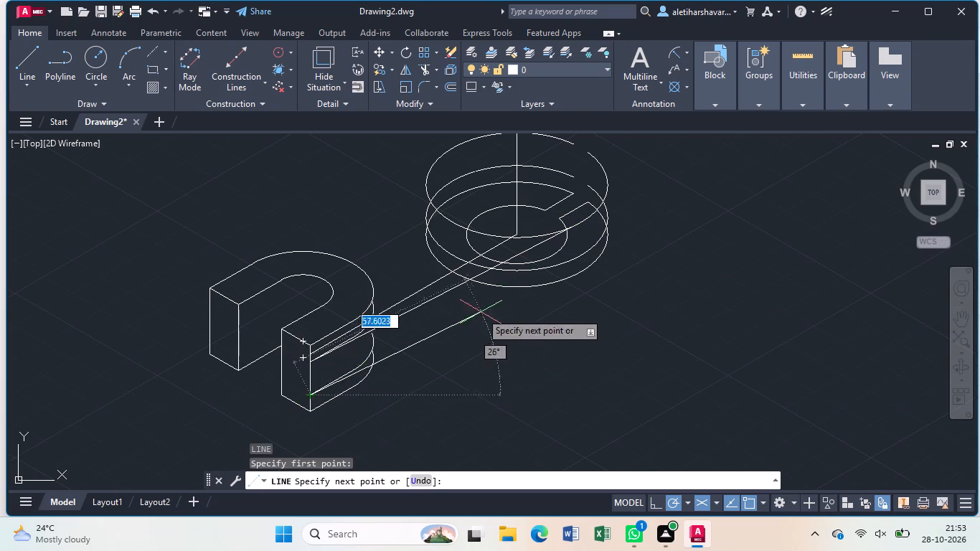
{"action": "left_click", "coordinate": [579, 259]}
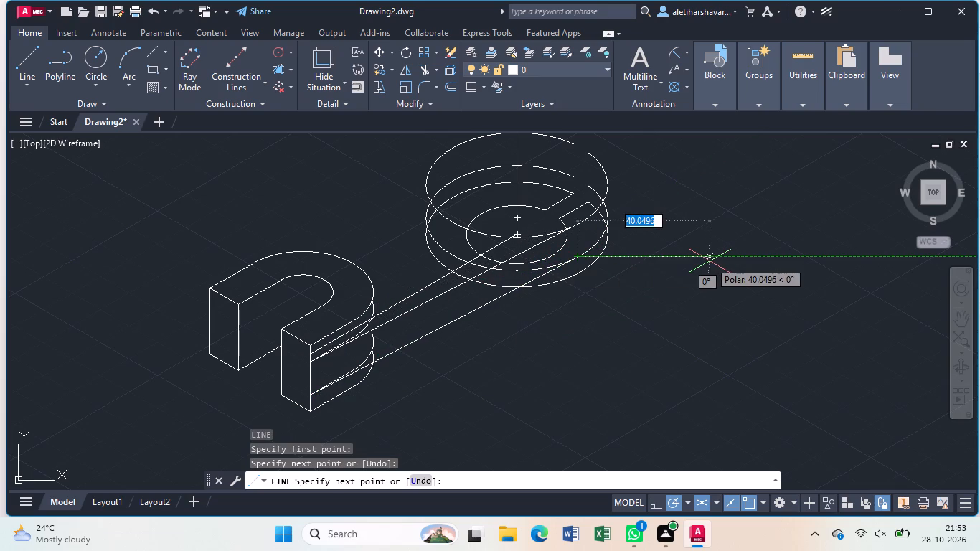
{"action": "key", "text": "Escape"}
Trim the 5-unit and 15-unit-level isocircles beyond their tangent points and around the back, keeping their front arcs.
{"action": "type", "text": "tr"}
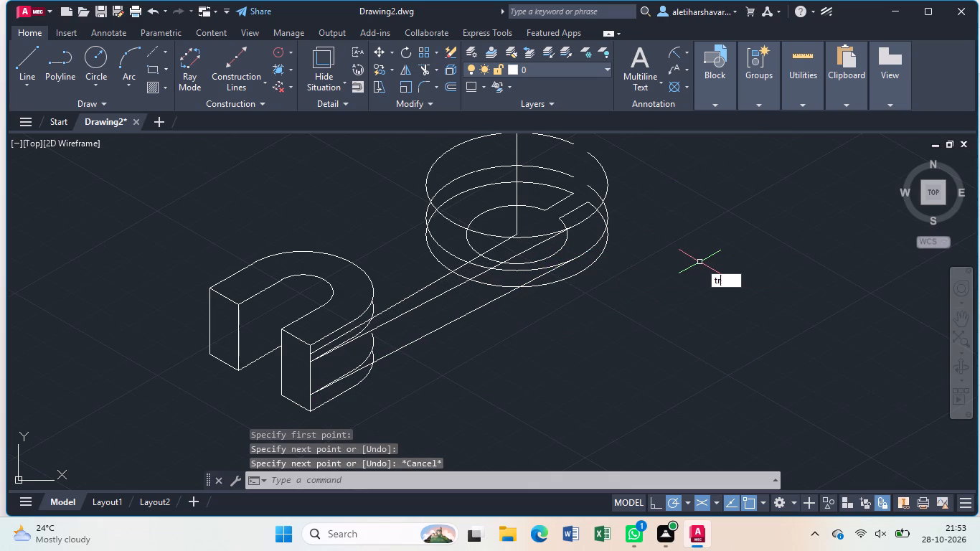
{"action": "key", "text": "Return"}
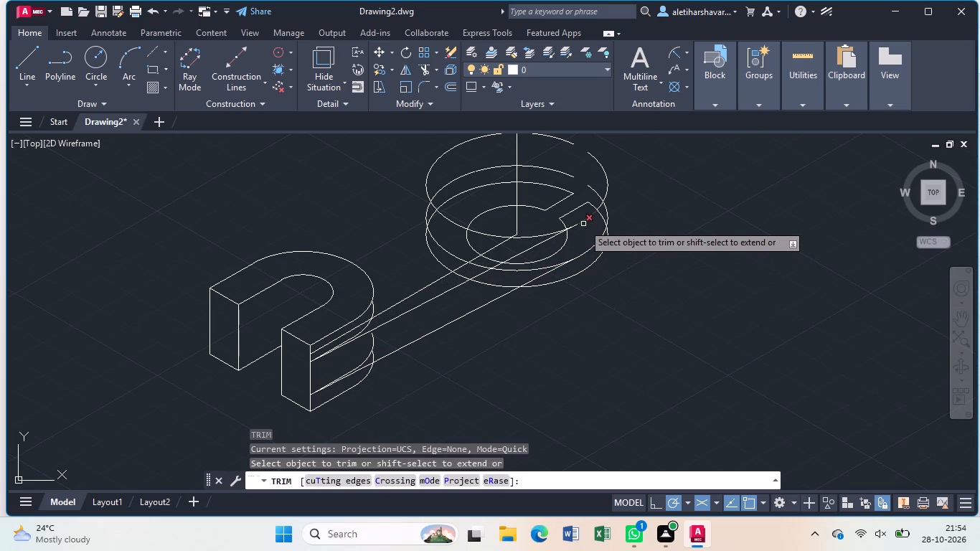
{"action": "left_click", "coordinate": [583, 224]}
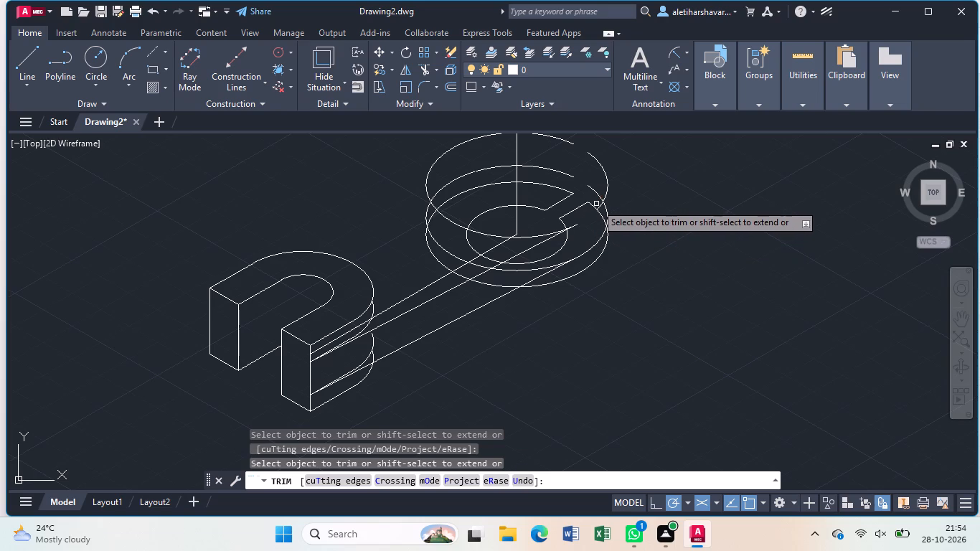
{"action": "left_click", "coordinate": [598, 205]}
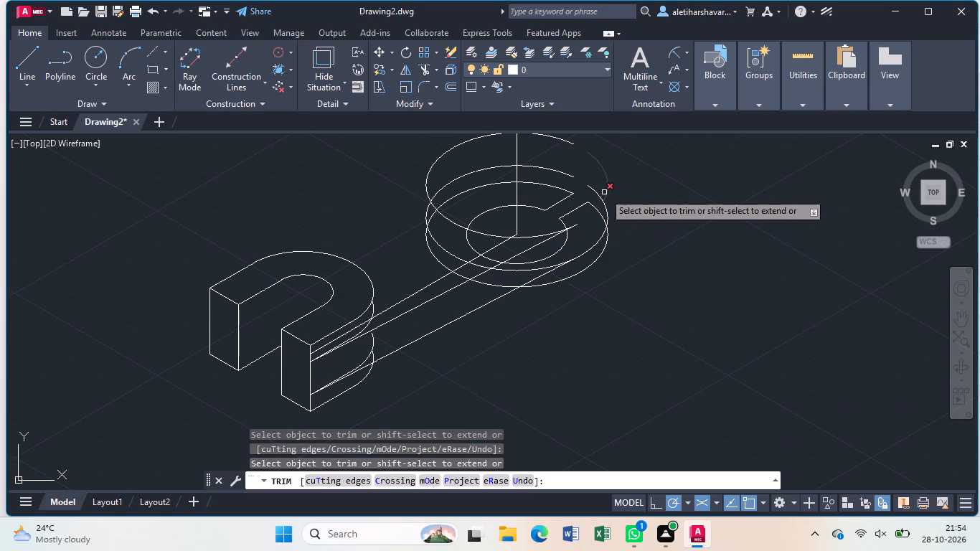
{"action": "left_click", "coordinate": [604, 192]}
{"action": "left_click", "coordinate": [603, 201]}
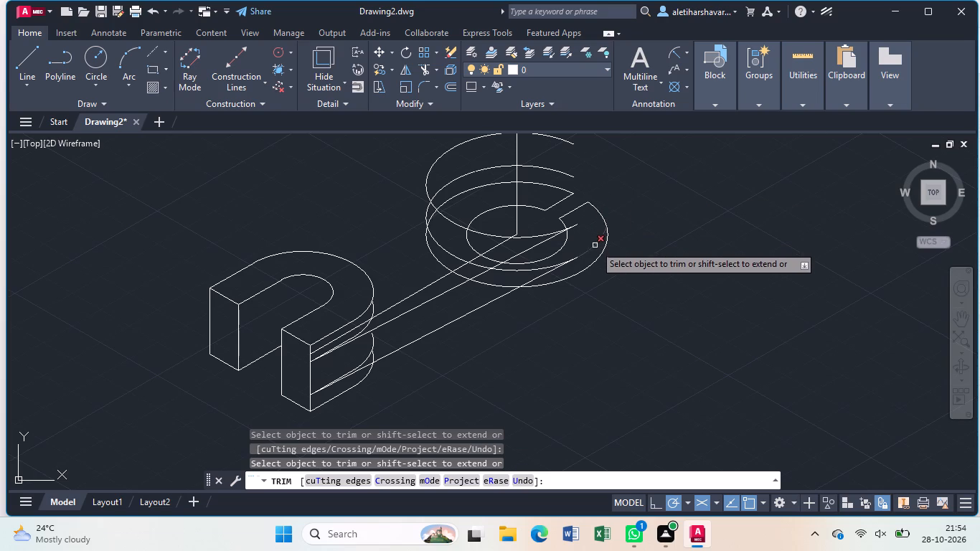
{"action": "left_click", "coordinate": [595, 245]}
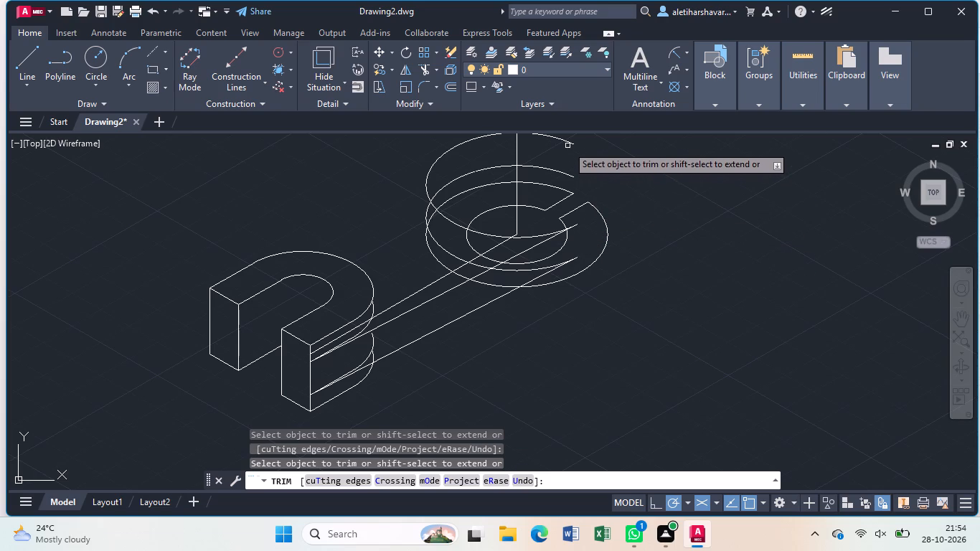
{"action": "left_click", "coordinate": [567, 144]}
{"action": "left_click", "coordinate": [561, 172]}
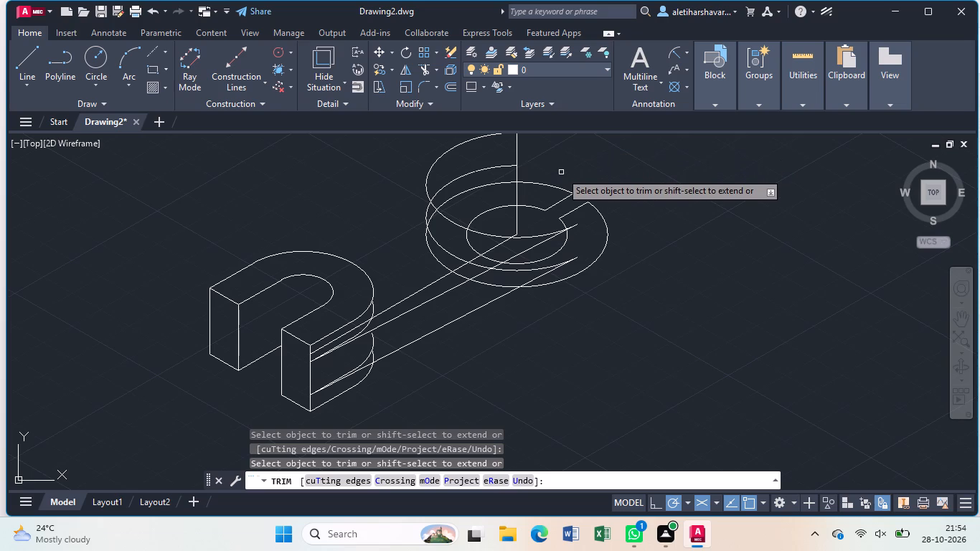
{"action": "left_click", "coordinate": [471, 174]}
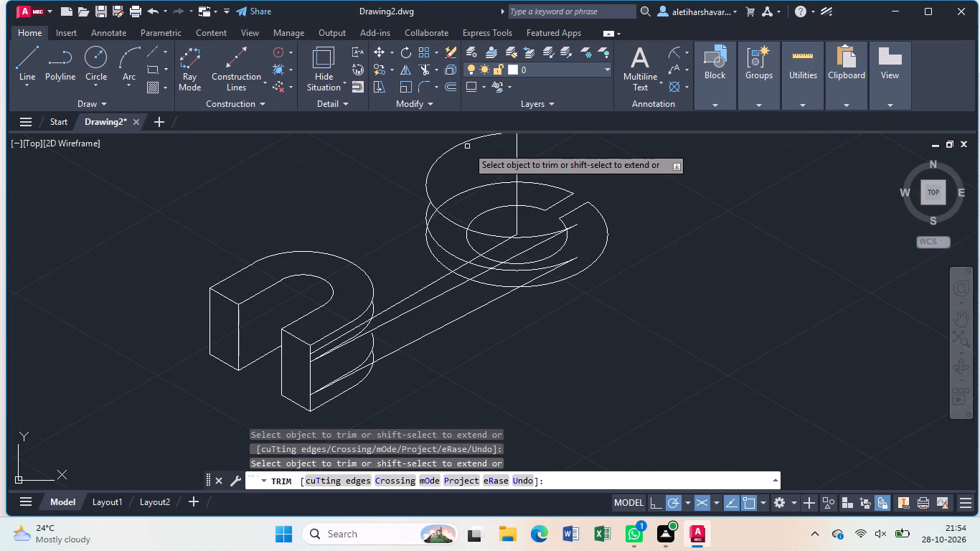
{"action": "left_click", "coordinate": [466, 143]}
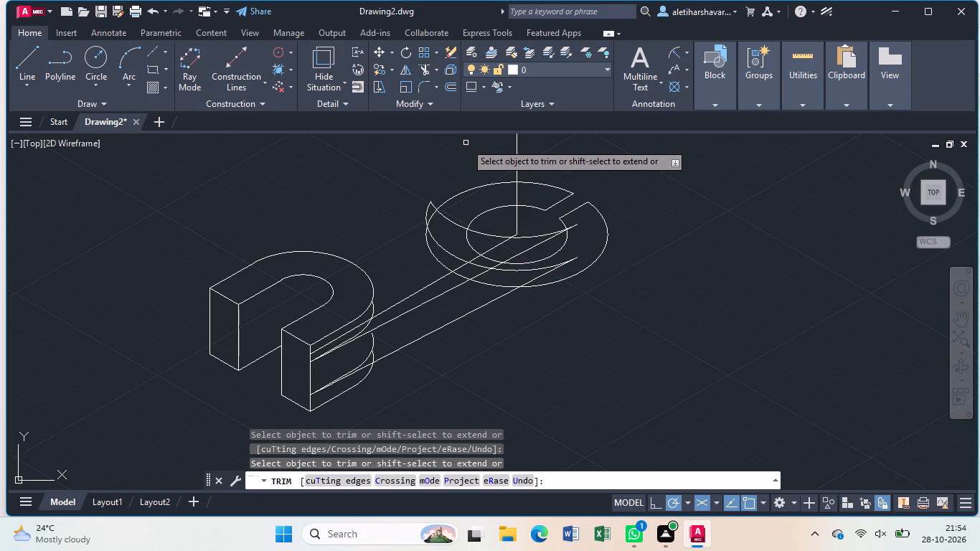
Trim away the lower inner isocircle and both slot edges at the base of the cylindrical end.
{"action": "middle_click_drag", "start_coordinate": [463, 160], "coordinate": [462, 204]}
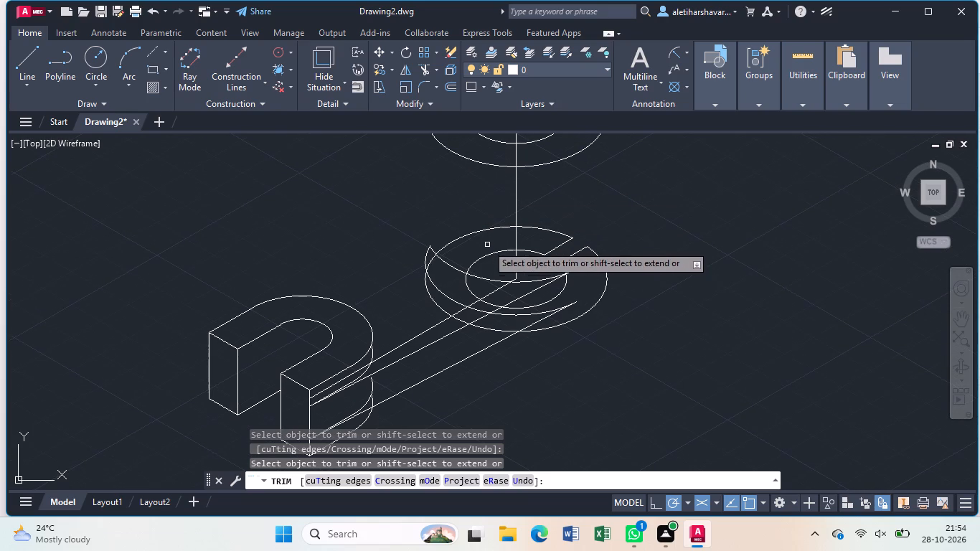
{"action": "left_click", "coordinate": [489, 255]}
{"action": "left_click", "coordinate": [533, 253]}
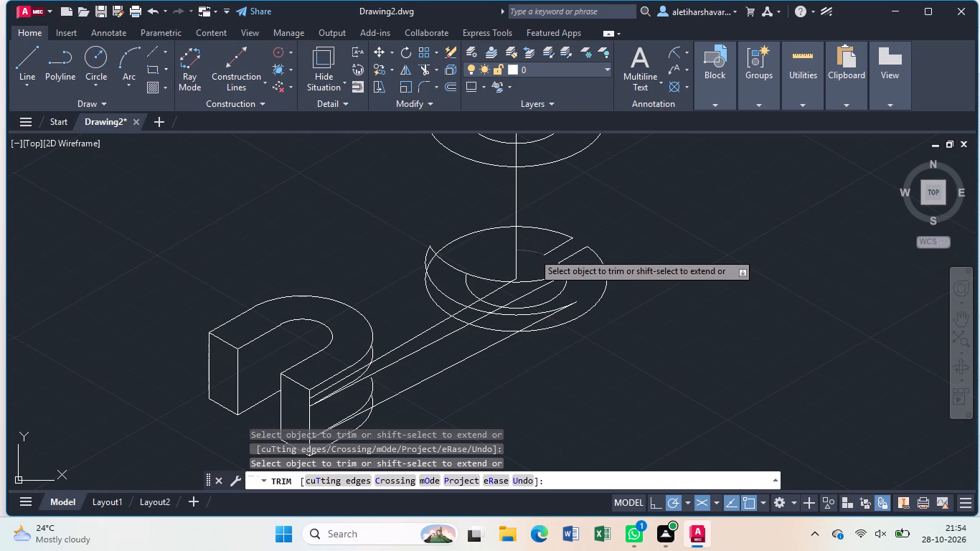
{"action": "left_click", "coordinate": [552, 250]}
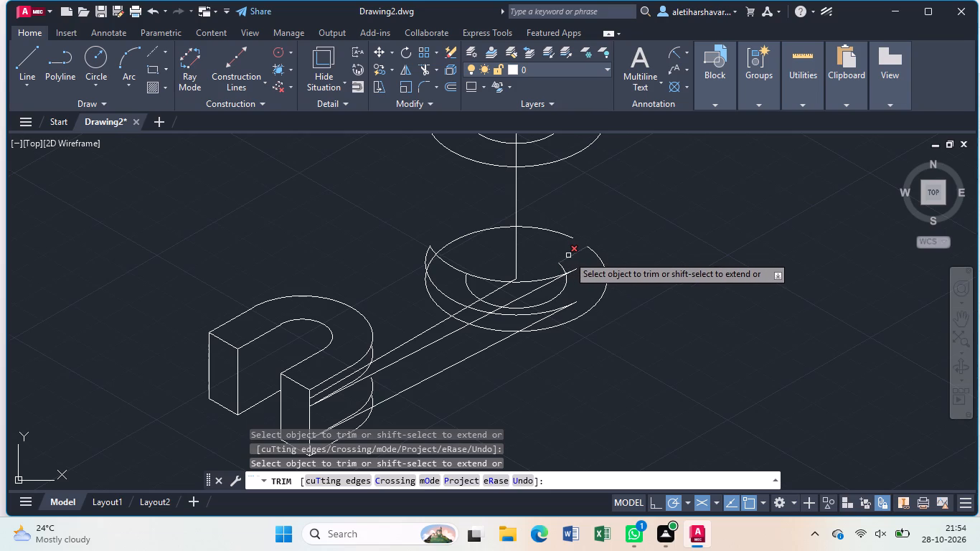
{"action": "left_click", "coordinate": [568, 255]}
{"action": "left_click", "coordinate": [562, 269]}
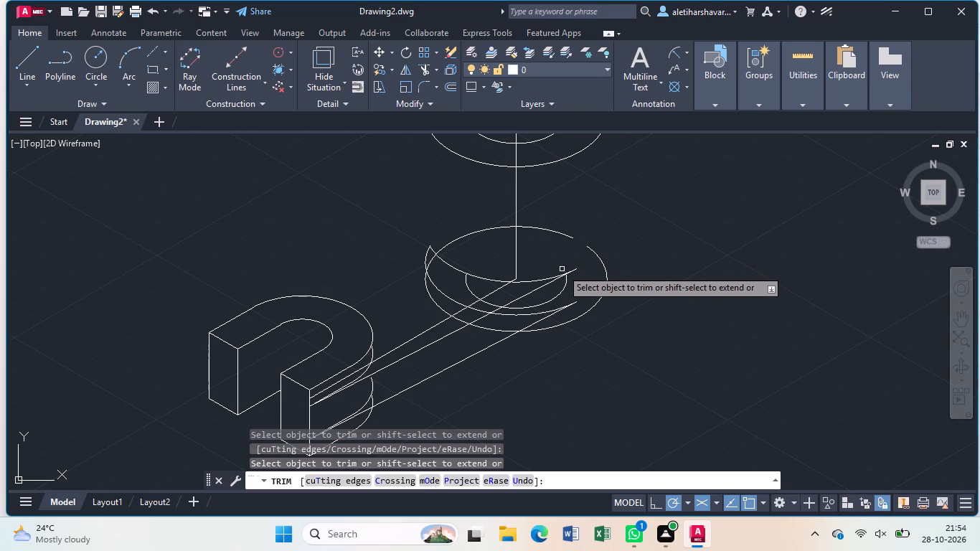
{"action": "left_click", "coordinate": [564, 286]}
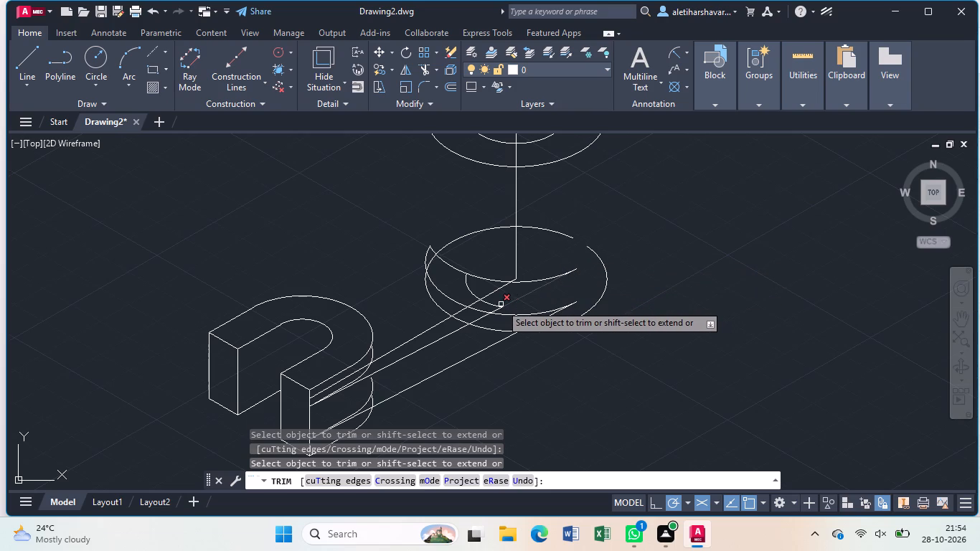
{"action": "left_click", "coordinate": [498, 304]}
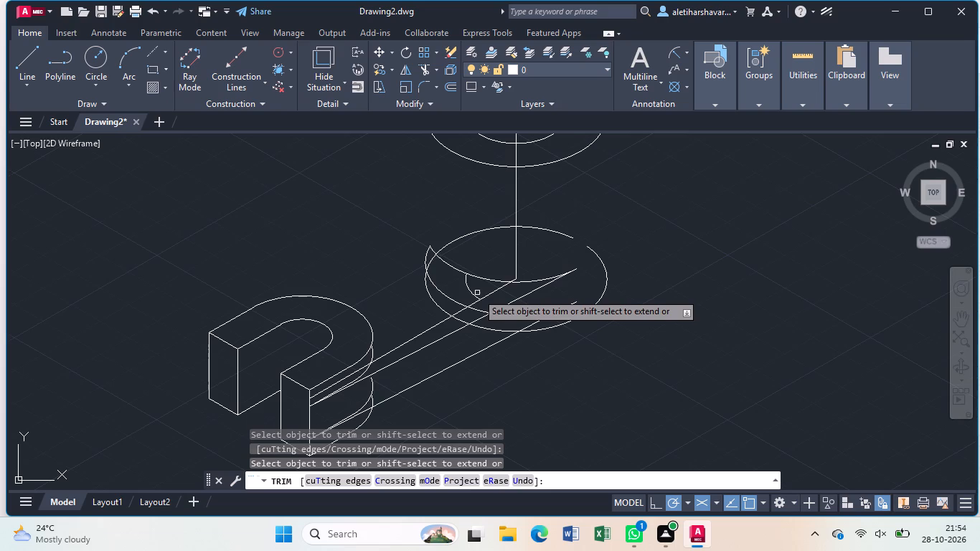
{"action": "left_click", "coordinate": [473, 291]}
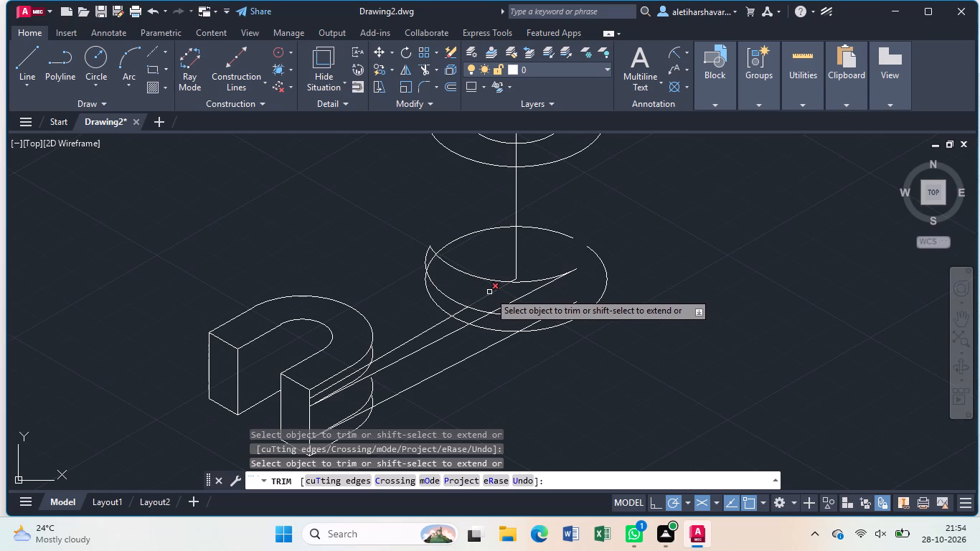
Trim away the centre line running between the cylindrical end and the U-block.
{"action": "left_click", "coordinate": [489, 292]}
{"action": "left_click", "coordinate": [461, 313]}
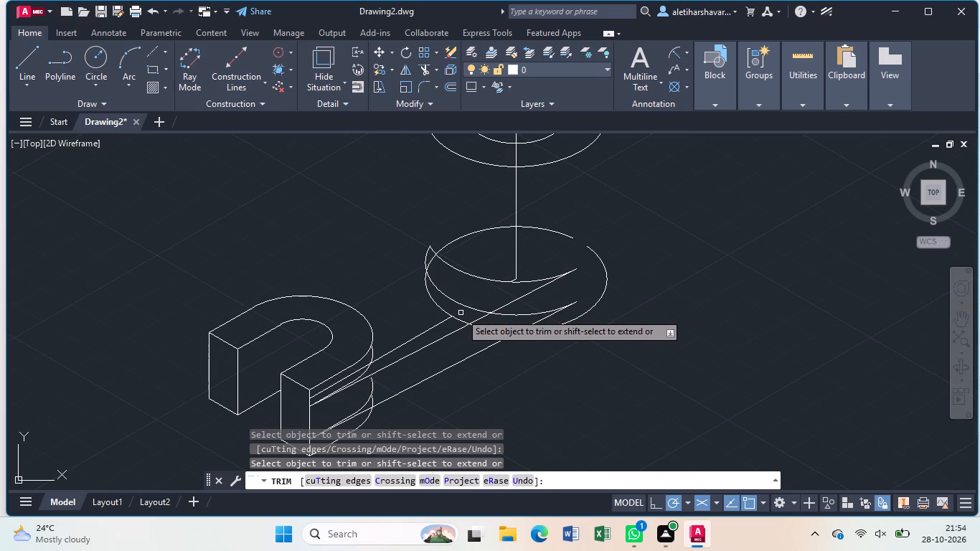
{"action": "left_click_drag", "start_coordinate": [443, 322], "coordinate": [436, 326]}
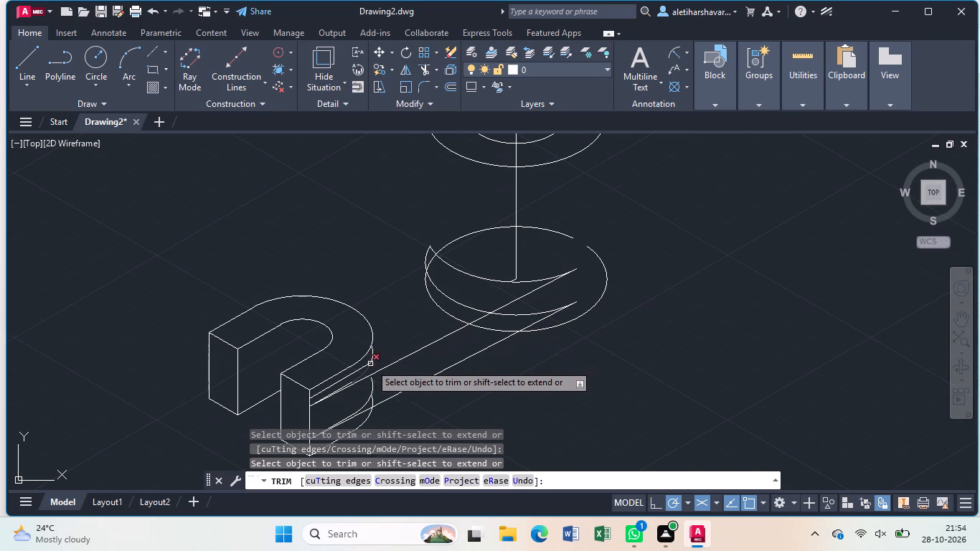
Trim away the vertical centre line running from the top circle down to the base of the cylindrical end.
{"action": "left_click", "coordinate": [355, 372]}
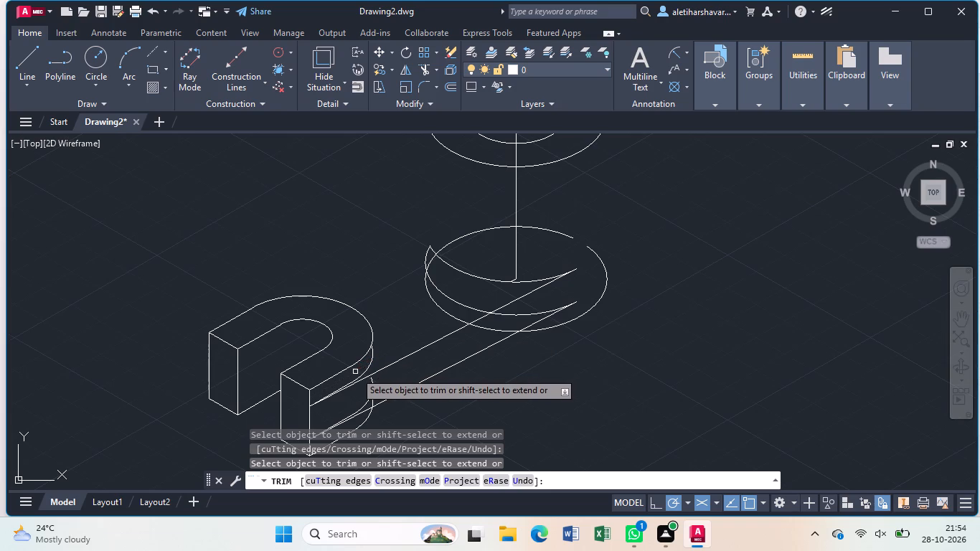
{"action": "scroll", "coordinate": [355, 372], "scroll_direction": "down", "scroll_amount": 1}
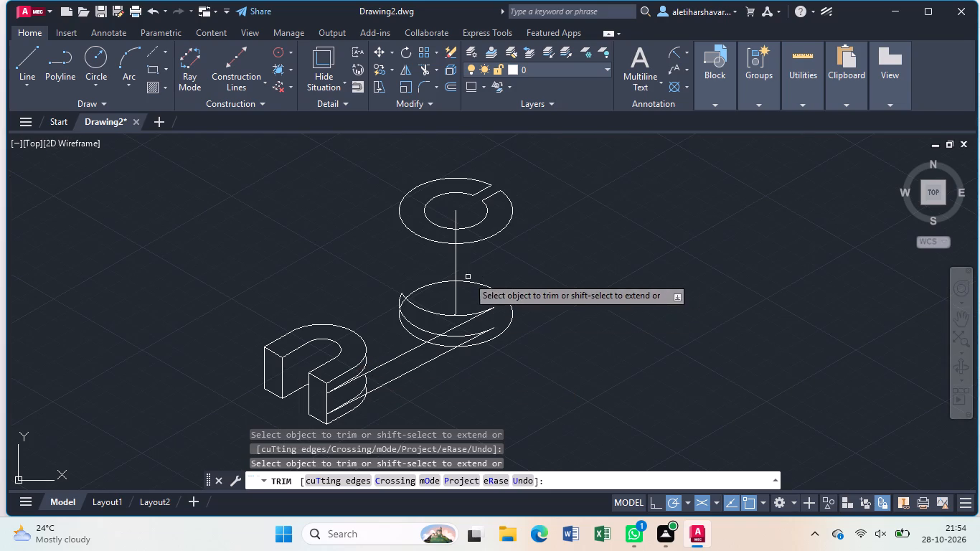
{"action": "left_click", "coordinate": [455, 269]}
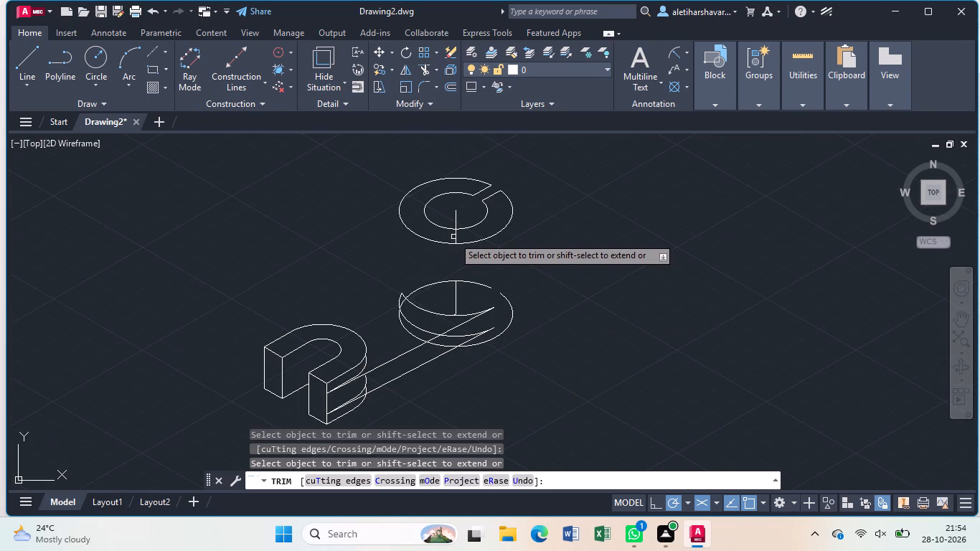
{"action": "left_click", "coordinate": [458, 237]}
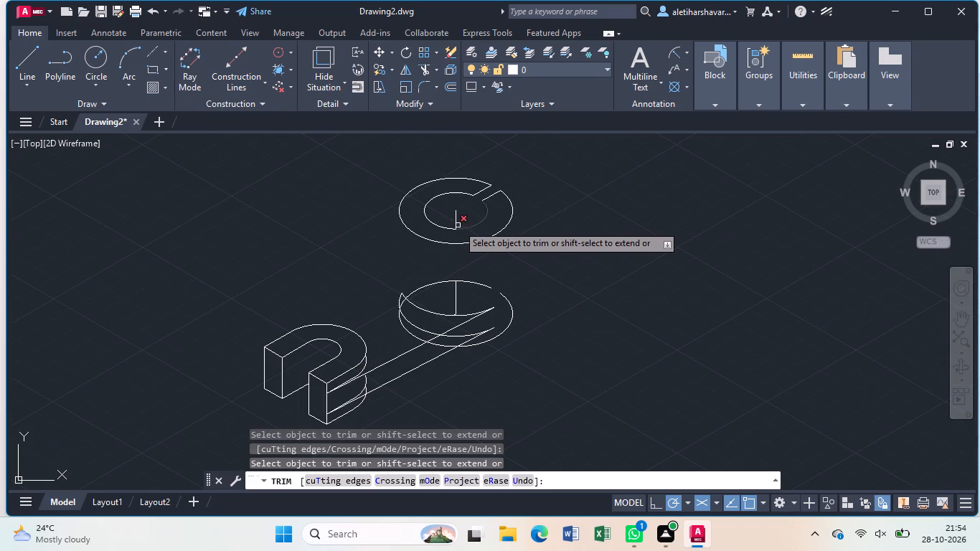
{"action": "left_click", "coordinate": [457, 217]}
{"action": "left_click", "coordinate": [455, 298]}
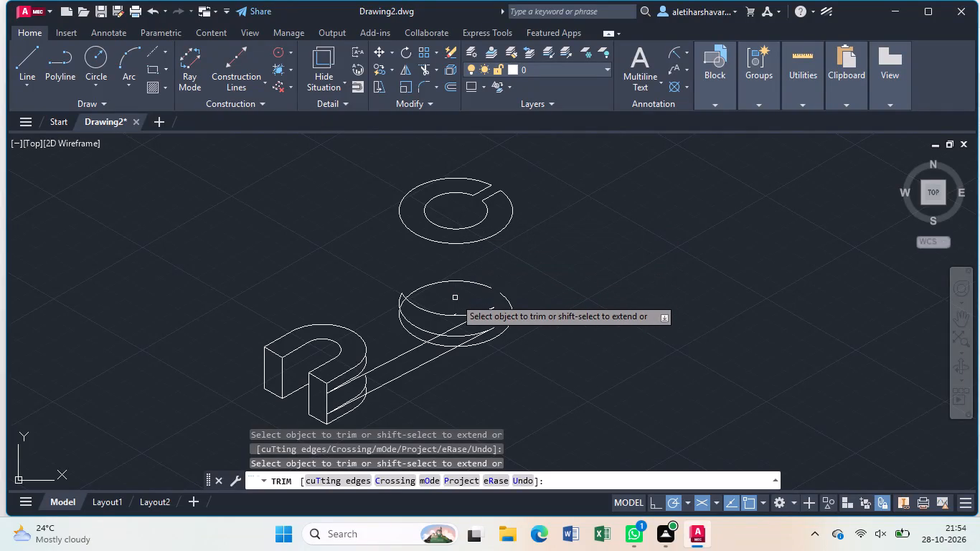
{"action": "key", "text": "Escape"}
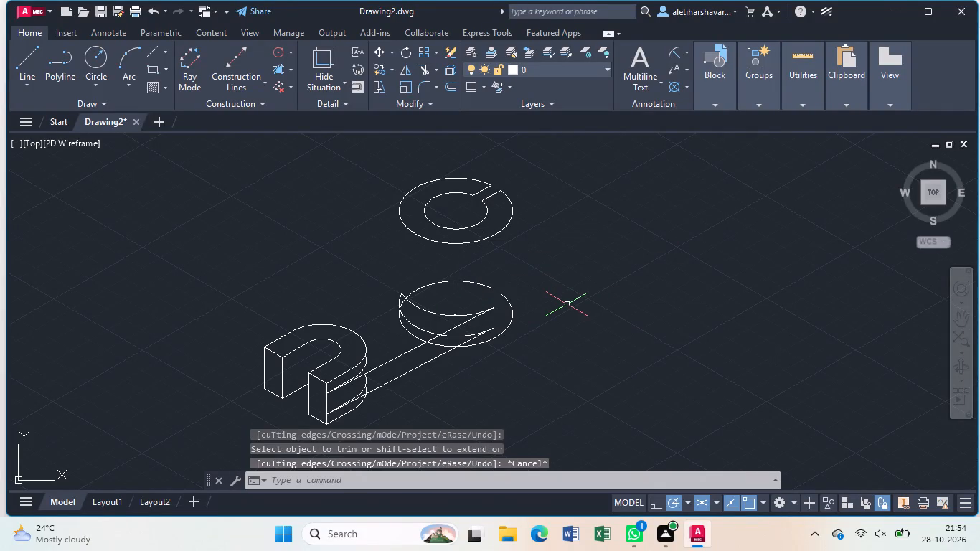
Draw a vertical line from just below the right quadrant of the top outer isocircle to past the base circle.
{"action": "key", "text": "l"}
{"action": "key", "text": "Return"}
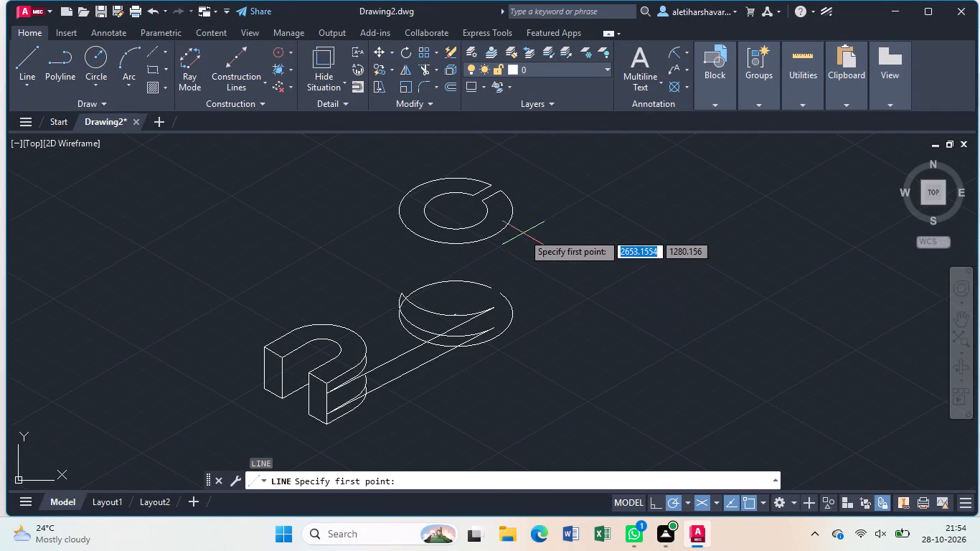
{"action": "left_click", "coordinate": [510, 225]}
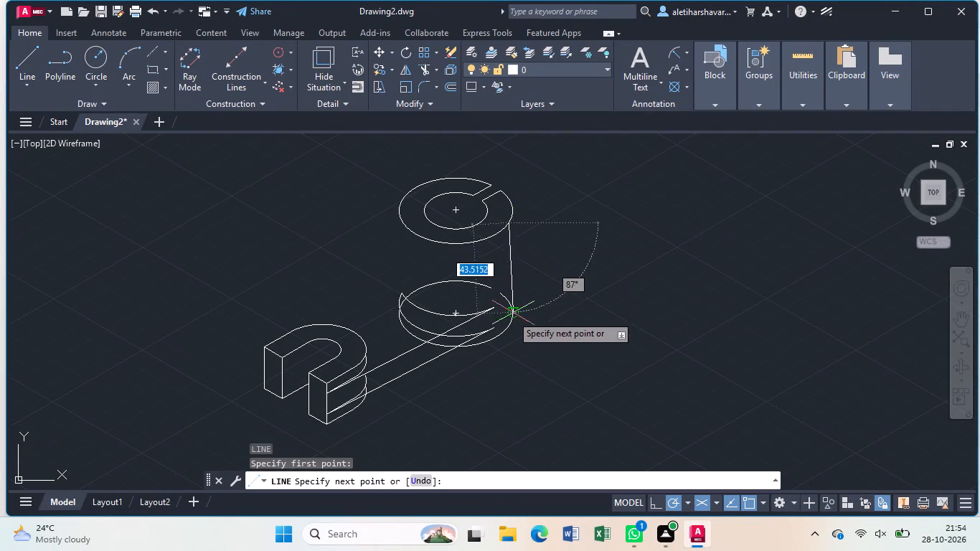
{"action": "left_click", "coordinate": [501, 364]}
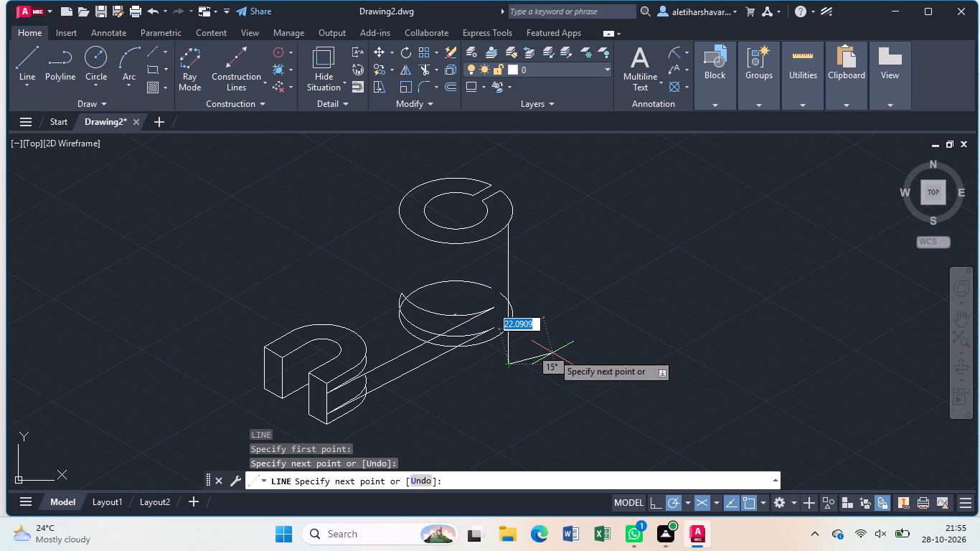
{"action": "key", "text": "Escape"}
Trim the vertical line below the base circle and the base circle's right-hand arcs outside and behind the line.
{"action": "type", "text": "tr"}
{"action": "key", "text": "Return"}
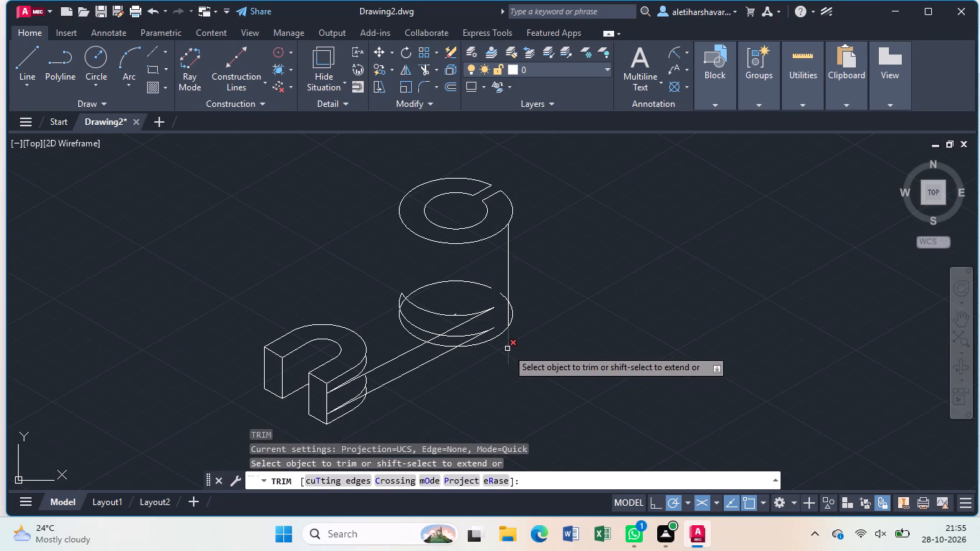
{"action": "left_click", "coordinate": [507, 349]}
{"action": "left_click", "coordinate": [514, 314]}
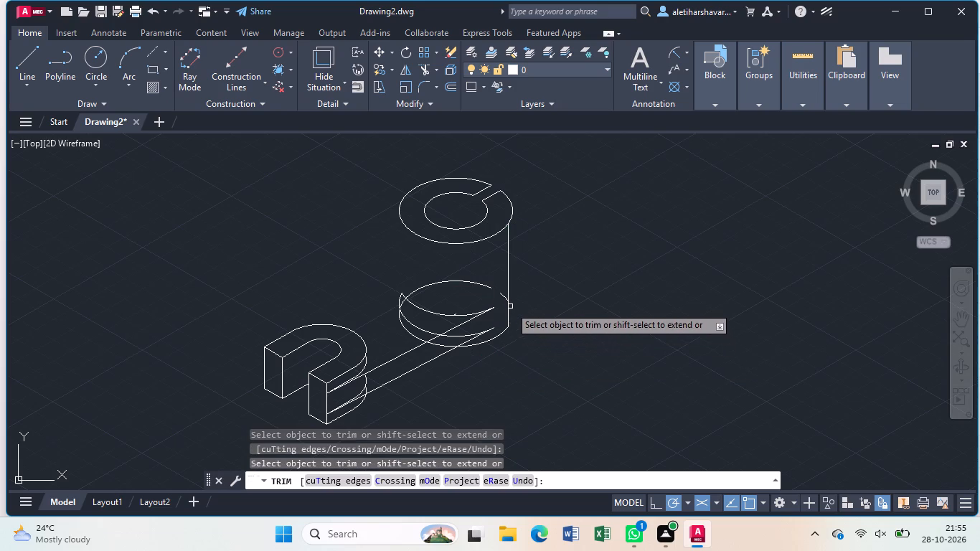
{"action": "left_click", "coordinate": [505, 296]}
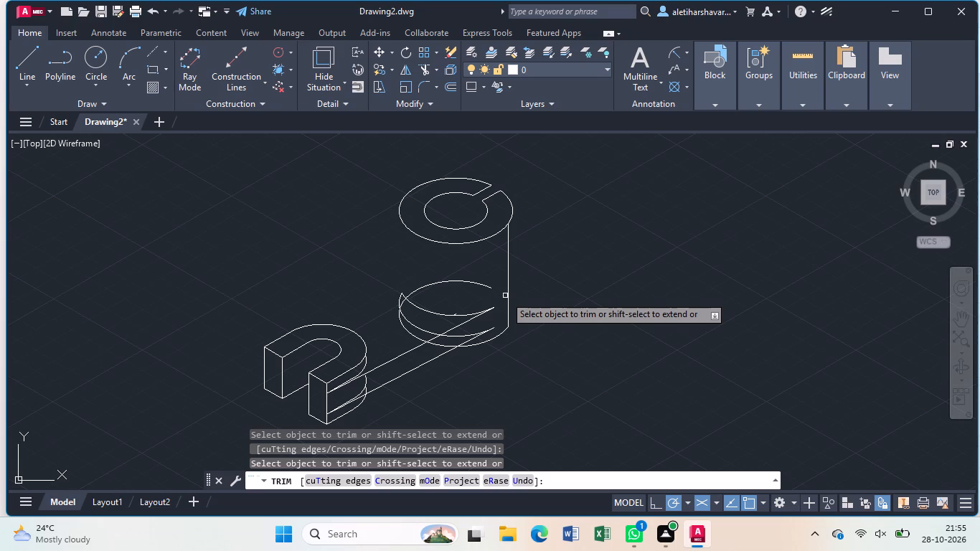
{"action": "scroll", "coordinate": [540, 298], "scroll_direction": "up", "scroll_amount": 2}
{"action": "scroll", "coordinate": [541, 298], "scroll_direction": "down", "scroll_amount": 1}
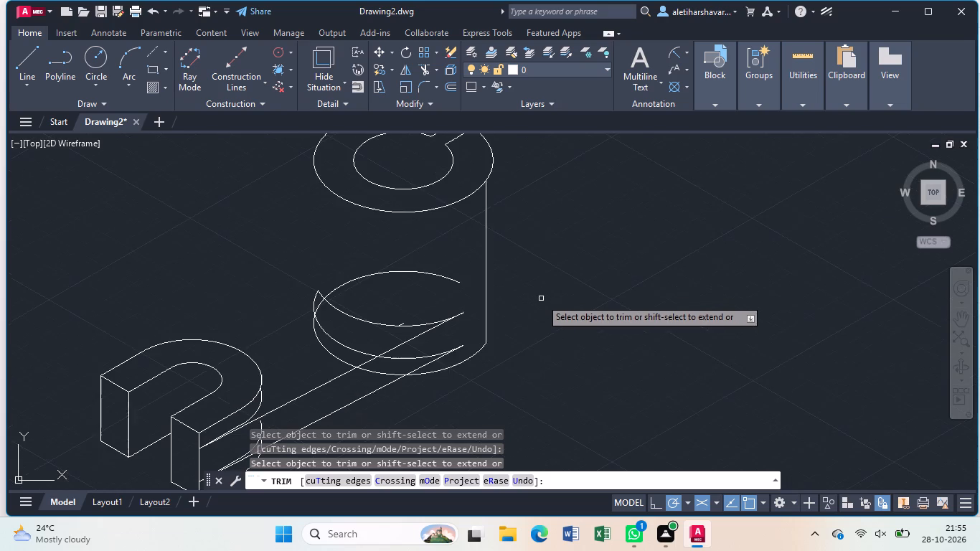
{"action": "scroll", "coordinate": [540, 298], "scroll_direction": "down", "scroll_amount": 1}
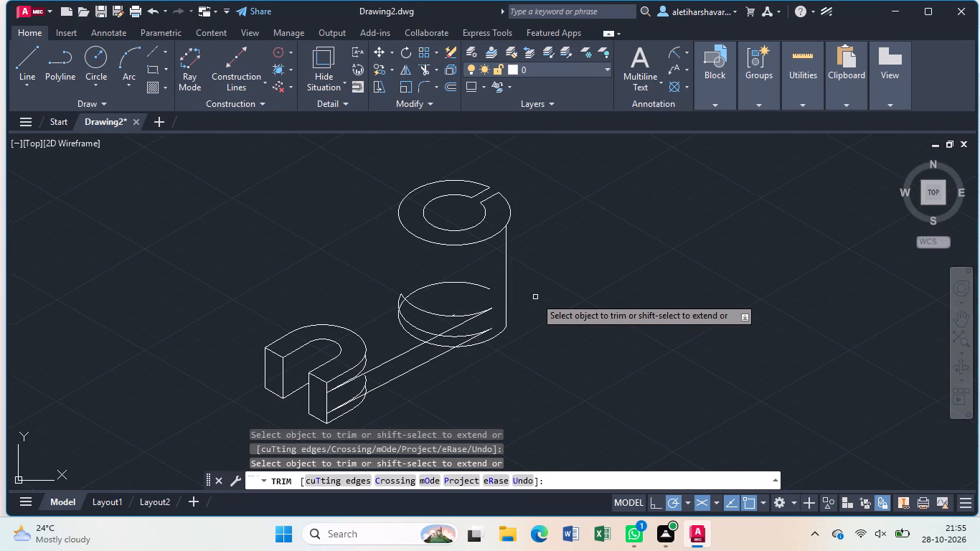
Draw a vertical line from the right quadrant of the top outer isocircle down past the base circle.
{"action": "key", "text": "Escape"}
{"action": "key", "text": "l"}
{"action": "key", "text": "Return"}
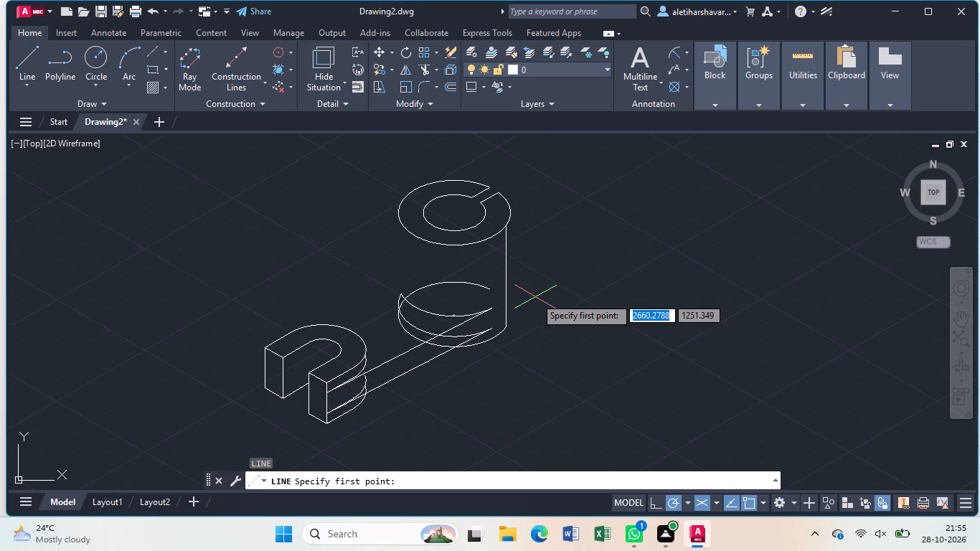
{"action": "left_click", "coordinate": [512, 212]}
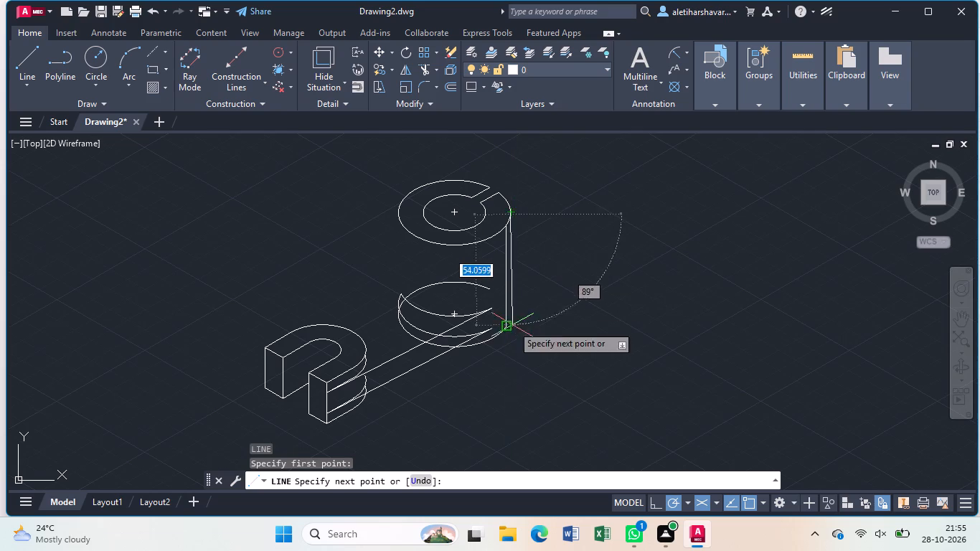
{"action": "left_click", "coordinate": [510, 345]}
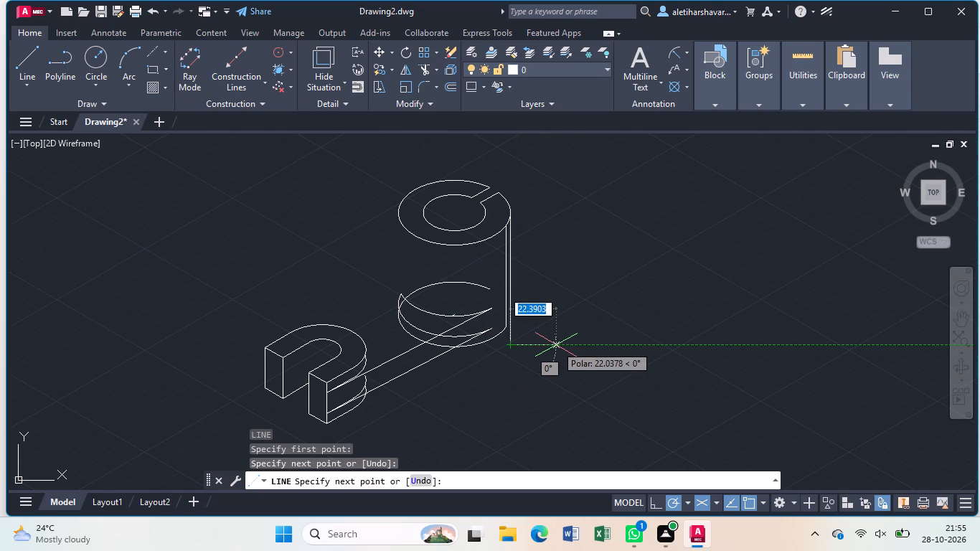
{"action": "key", "text": "Escape"}
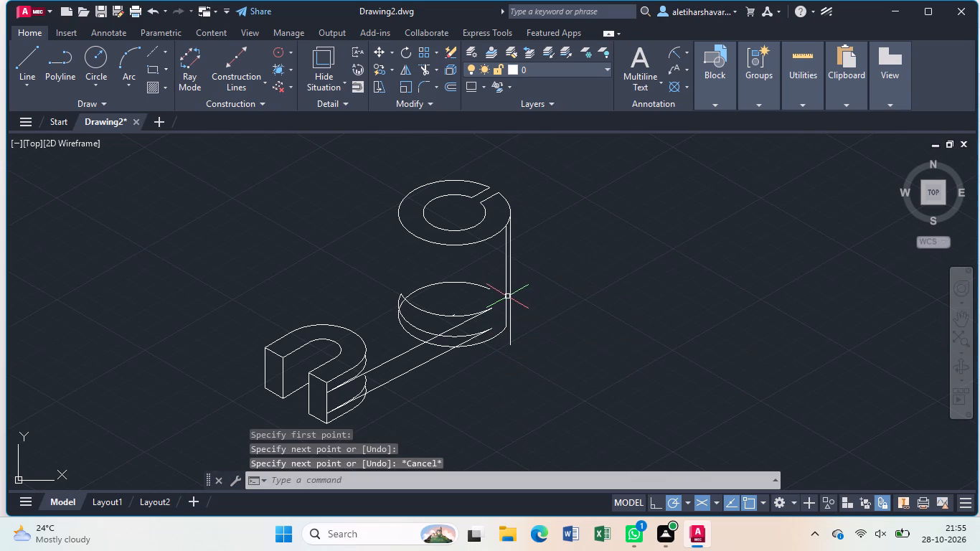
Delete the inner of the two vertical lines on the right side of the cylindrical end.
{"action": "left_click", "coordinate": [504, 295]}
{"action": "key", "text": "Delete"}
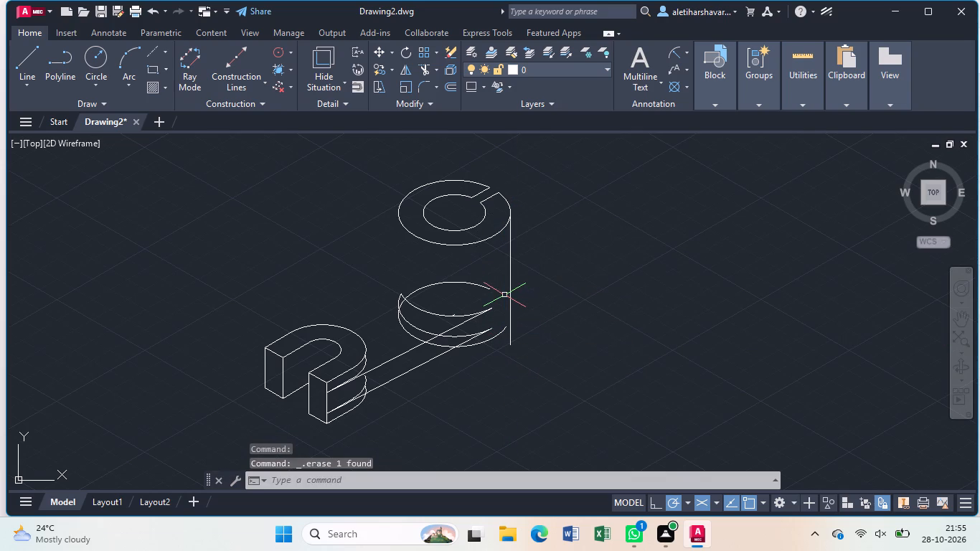
Extend the base circle's front arc to the right vertical side line and trim the line below the arc.
{"action": "type", "text": "tr"}
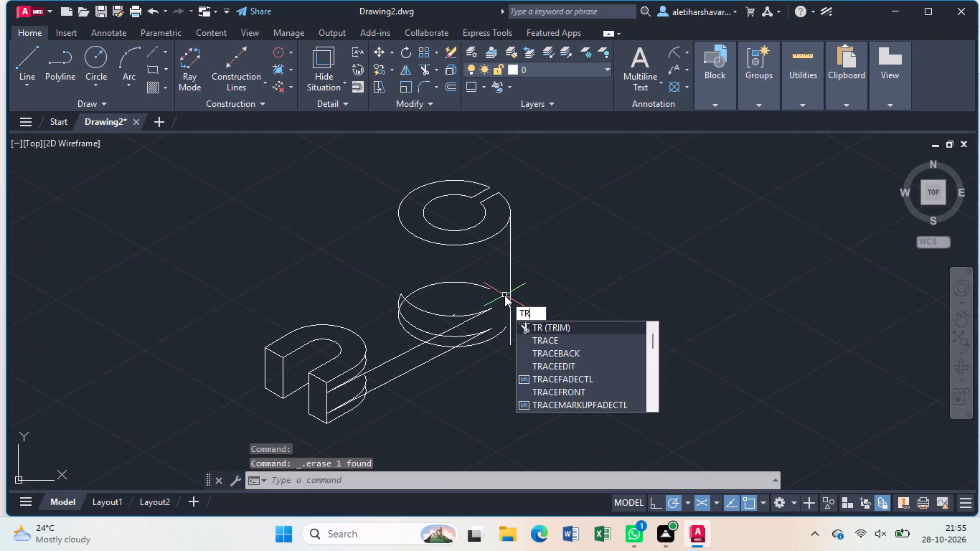
{"action": "key", "text": "Return"}
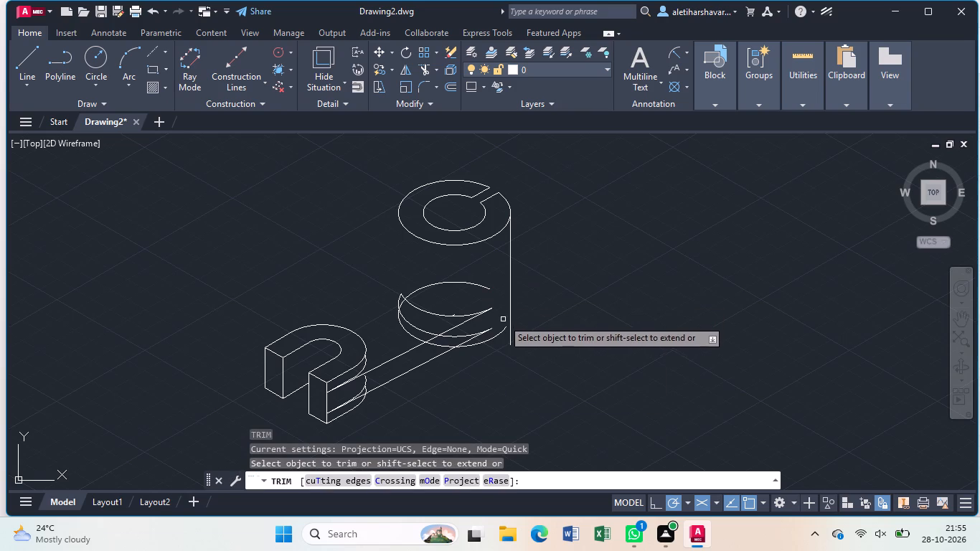
{"action": "left_click", "coordinate": [501, 329], "text": "shift"}
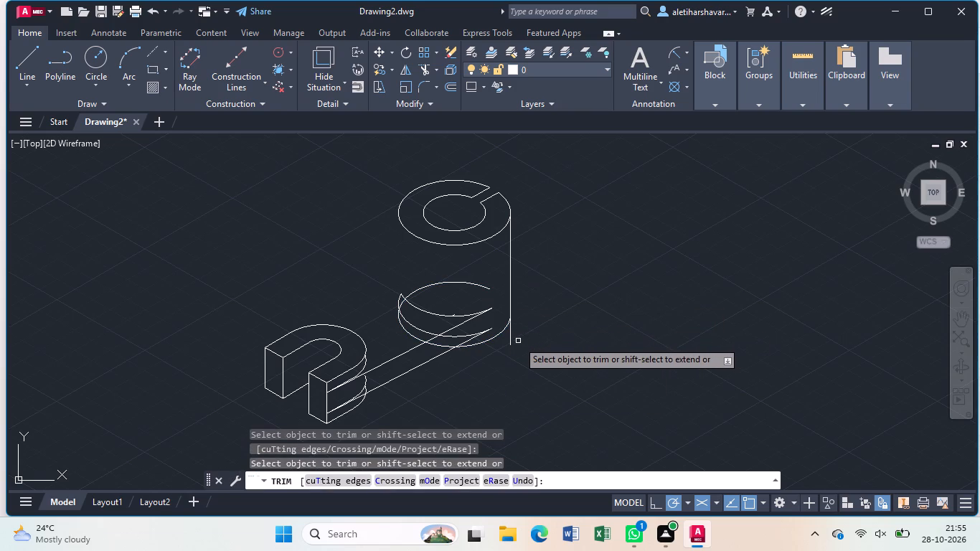
{"action": "left_click", "coordinate": [512, 339]}
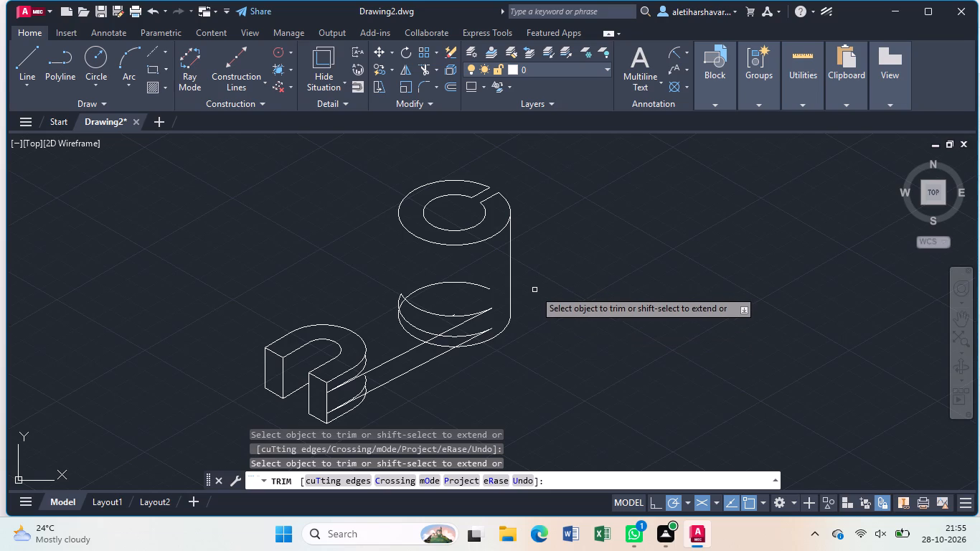
{"action": "key", "text": "Escape"}
Draw a vertical line from the left quadrant of the top outer isocircle down past the base circle and arm edges.
{"action": "key", "text": "l"}
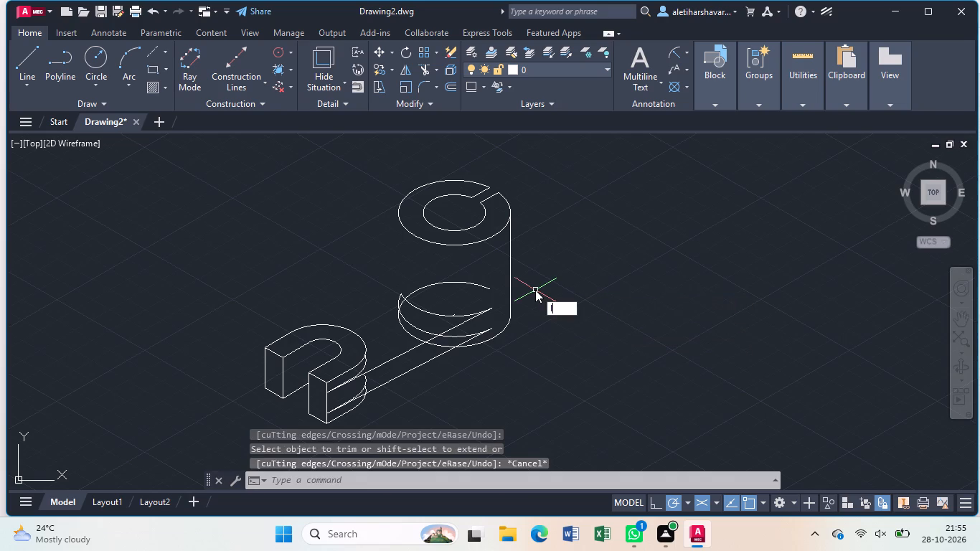
{"action": "key", "text": "Return"}
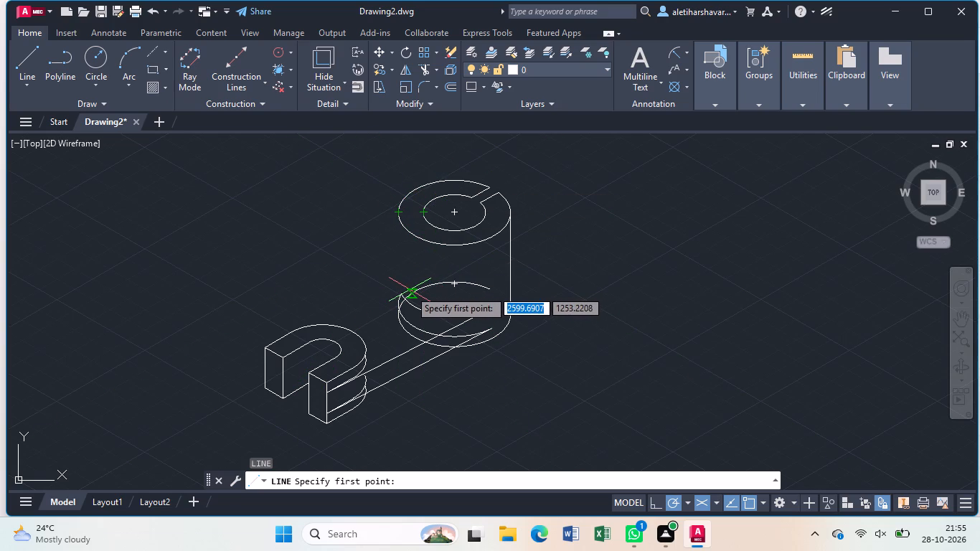
{"action": "left_click", "coordinate": [398, 210]}
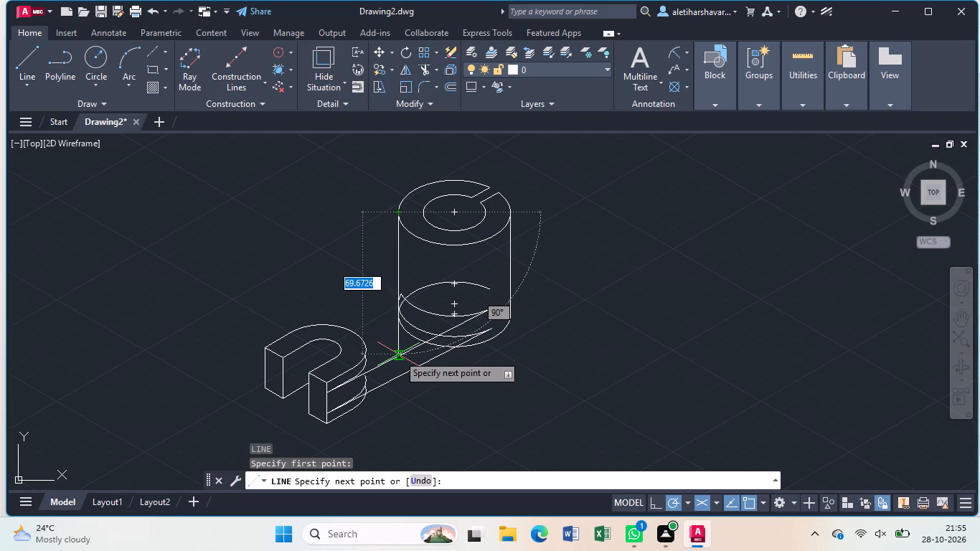
{"action": "left_click", "coordinate": [402, 395]}
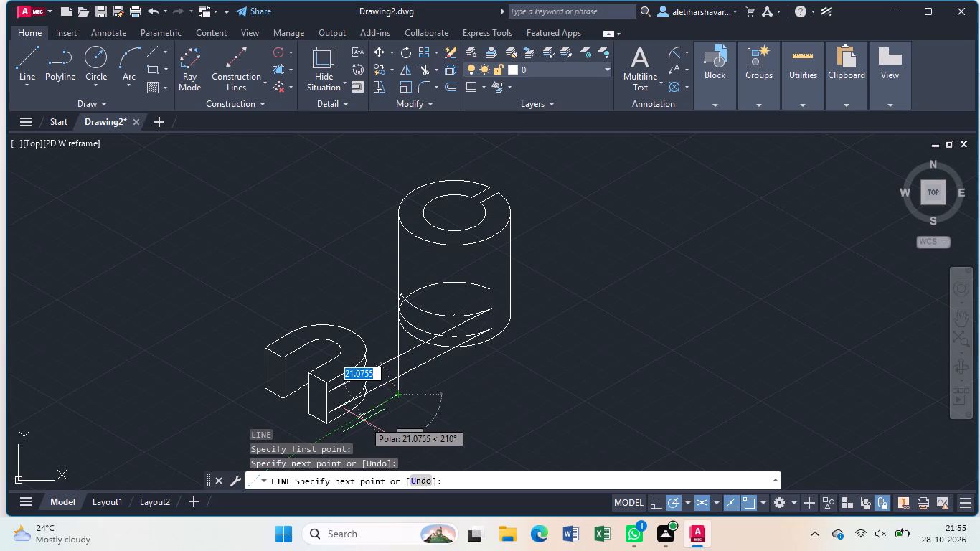
{"action": "key", "text": "Escape"}
Trim the left vertical side line where it hangs below the base circle and crosses the arm edges.
{"action": "type", "text": "tr"}
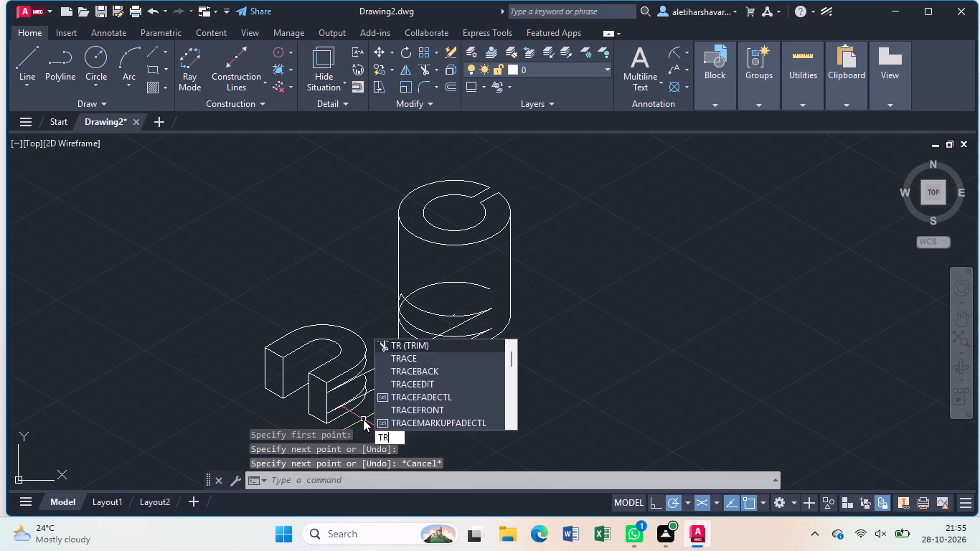
{"action": "key", "text": "Return"}
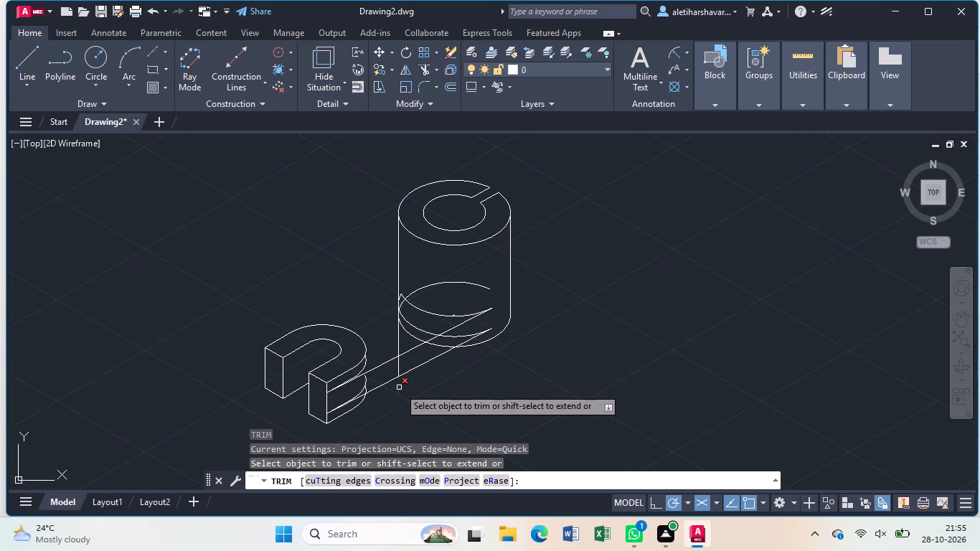
{"action": "left_click", "coordinate": [399, 387]}
{"action": "left_click", "coordinate": [398, 369]}
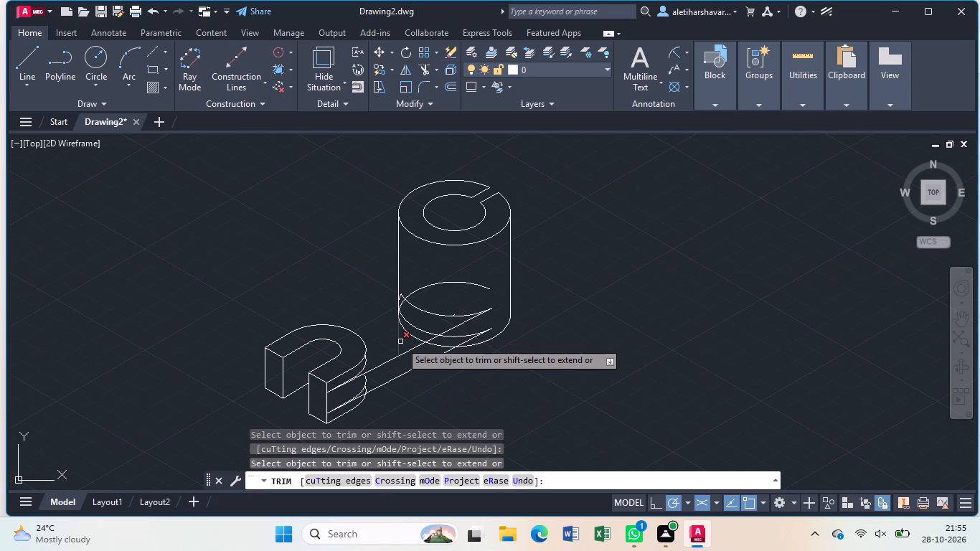
{"action": "left_click", "coordinate": [400, 342]}
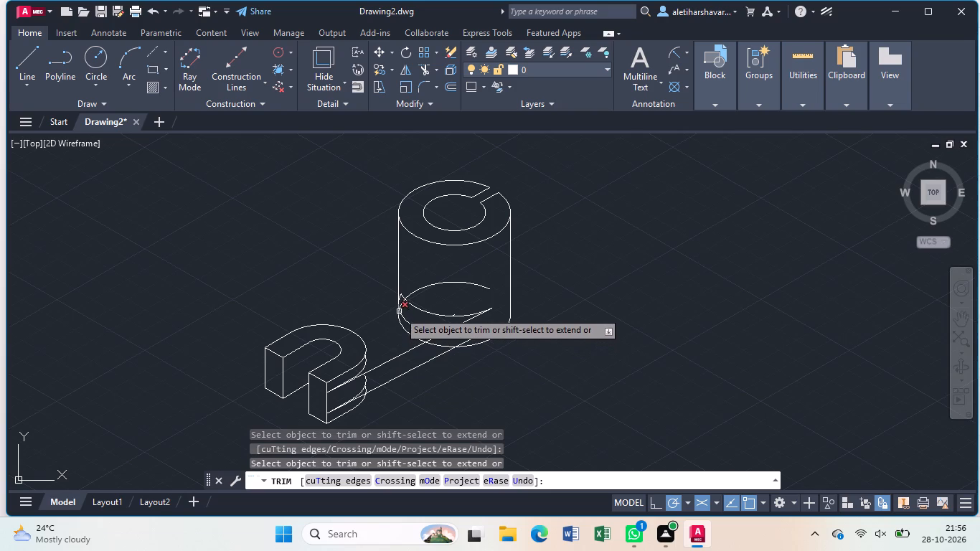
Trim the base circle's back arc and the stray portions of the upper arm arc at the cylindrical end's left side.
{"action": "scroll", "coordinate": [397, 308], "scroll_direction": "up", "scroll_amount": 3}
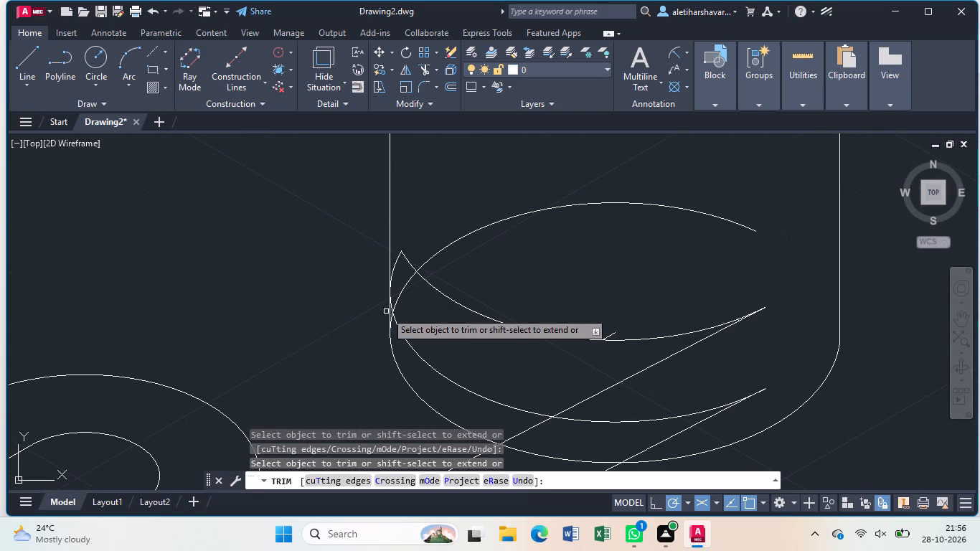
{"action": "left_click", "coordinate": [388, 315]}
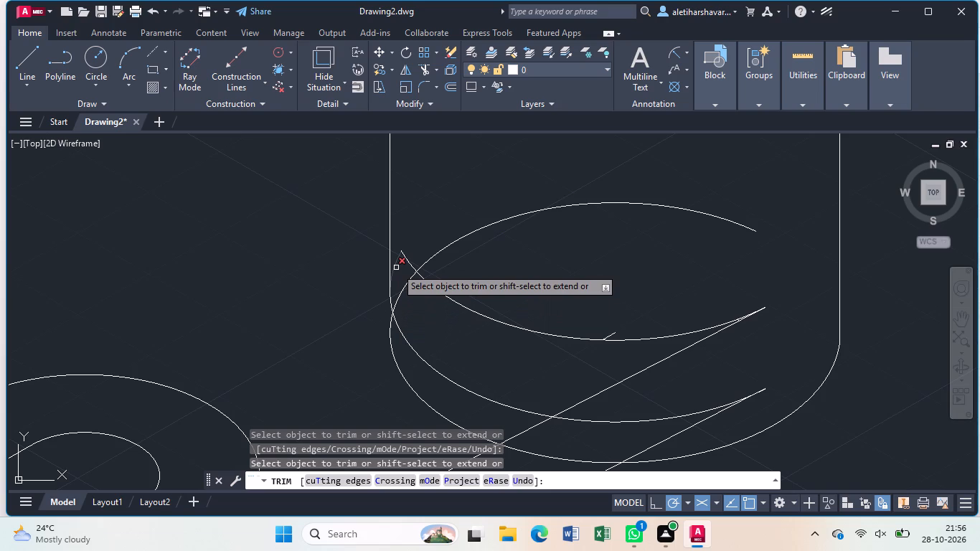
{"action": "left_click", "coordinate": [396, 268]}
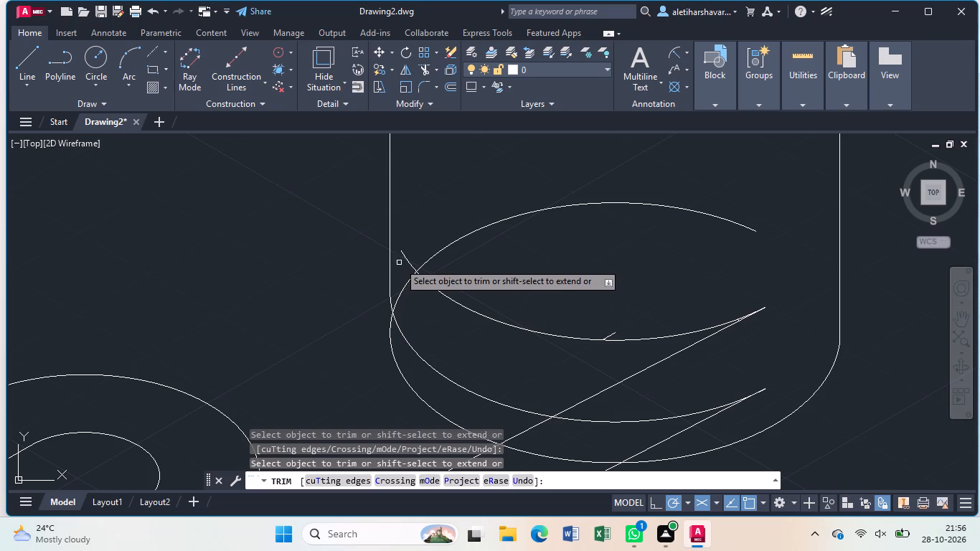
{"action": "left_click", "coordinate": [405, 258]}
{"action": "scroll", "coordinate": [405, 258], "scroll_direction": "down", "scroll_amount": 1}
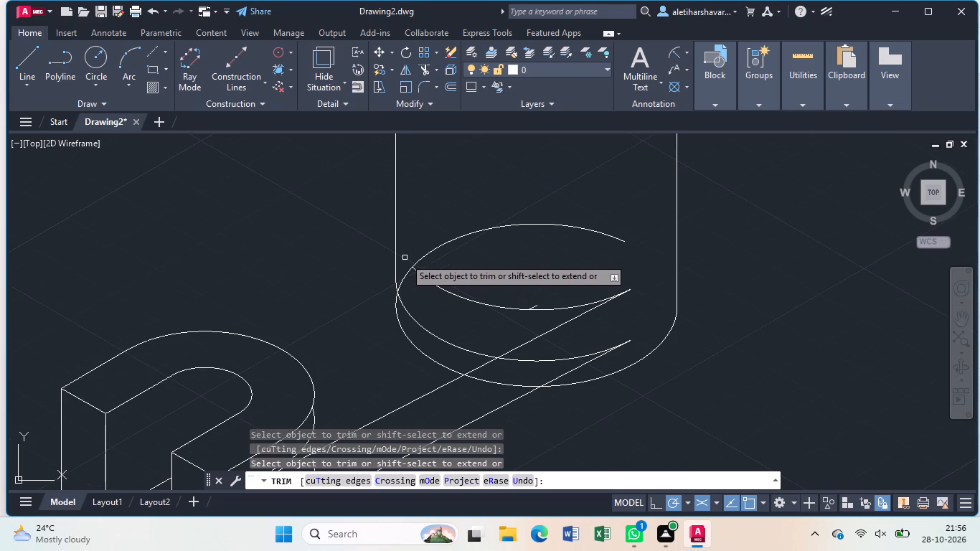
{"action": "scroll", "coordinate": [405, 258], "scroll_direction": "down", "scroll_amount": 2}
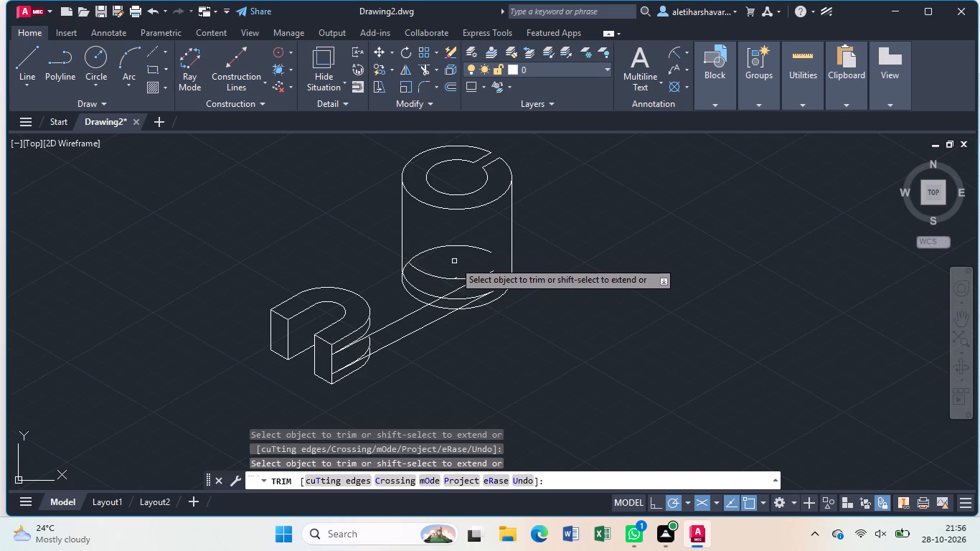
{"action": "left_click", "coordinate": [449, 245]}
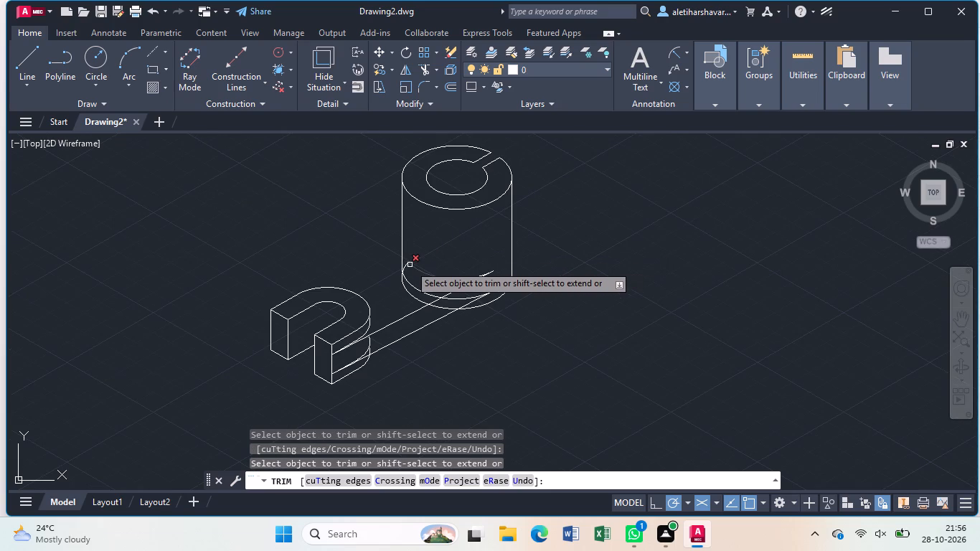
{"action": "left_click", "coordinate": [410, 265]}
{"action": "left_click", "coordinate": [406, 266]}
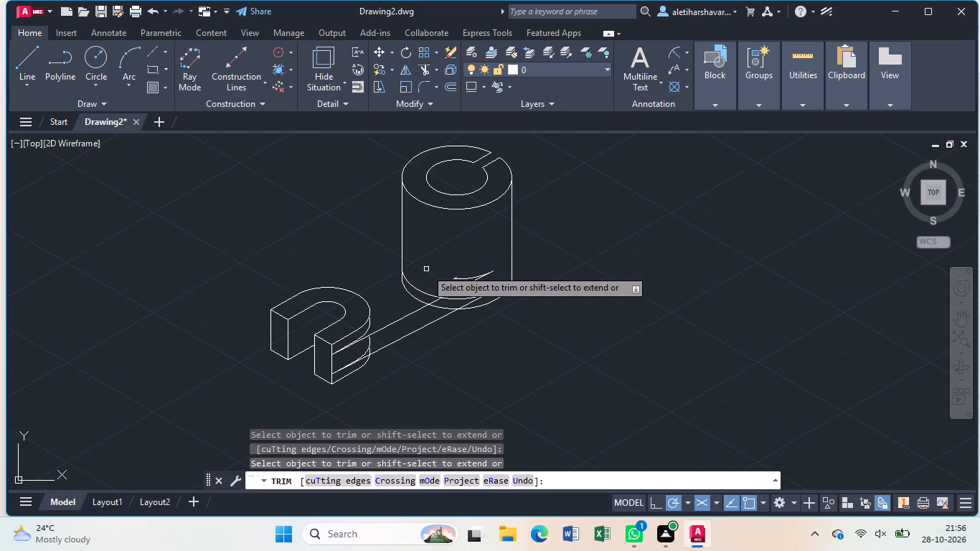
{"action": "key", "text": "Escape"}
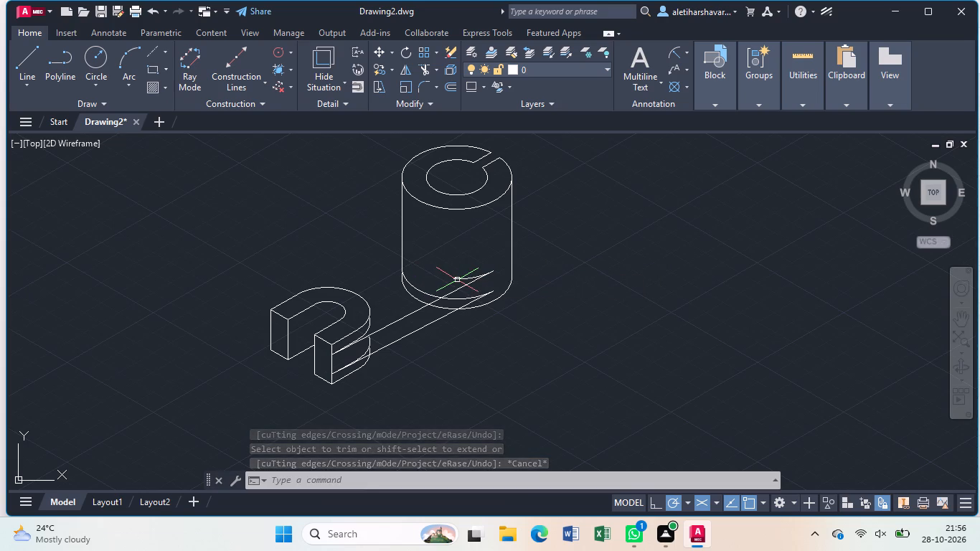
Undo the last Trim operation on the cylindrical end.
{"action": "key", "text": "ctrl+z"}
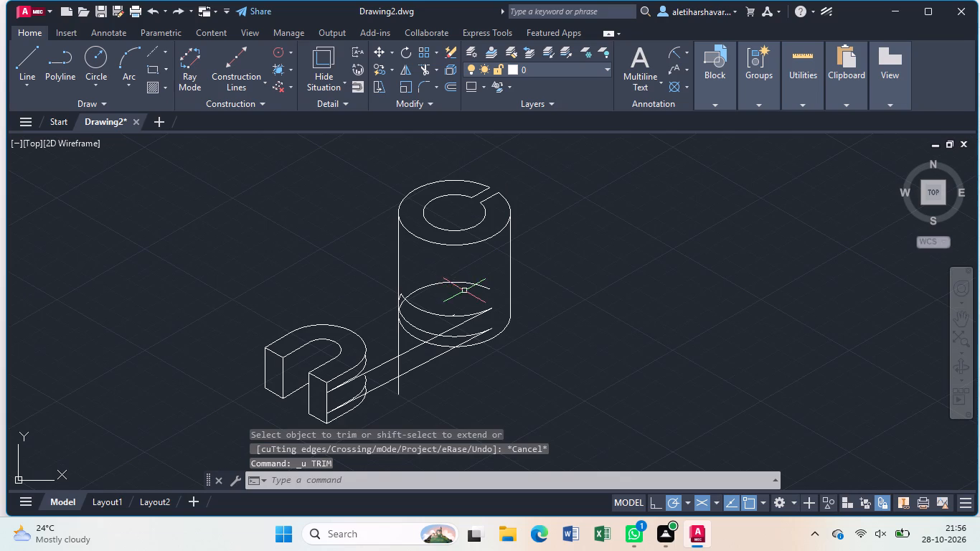
Trim away the hidden back arc of the cylindrical end's base circle.
{"action": "scroll", "coordinate": [464, 291], "scroll_direction": "up", "scroll_amount": 1}
{"action": "type", "text": "tr"}
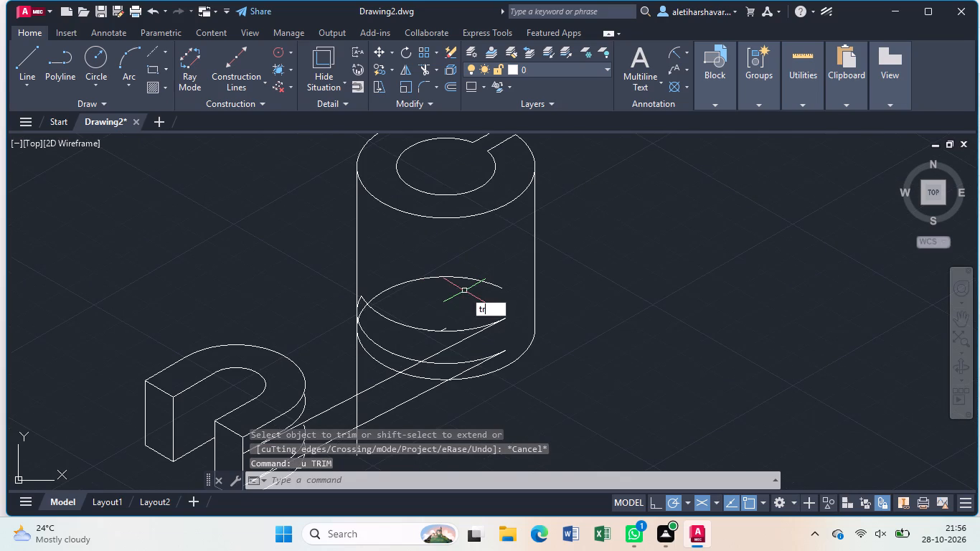
{"action": "key", "text": "Return"}
{"action": "left_click", "coordinate": [461, 276]}
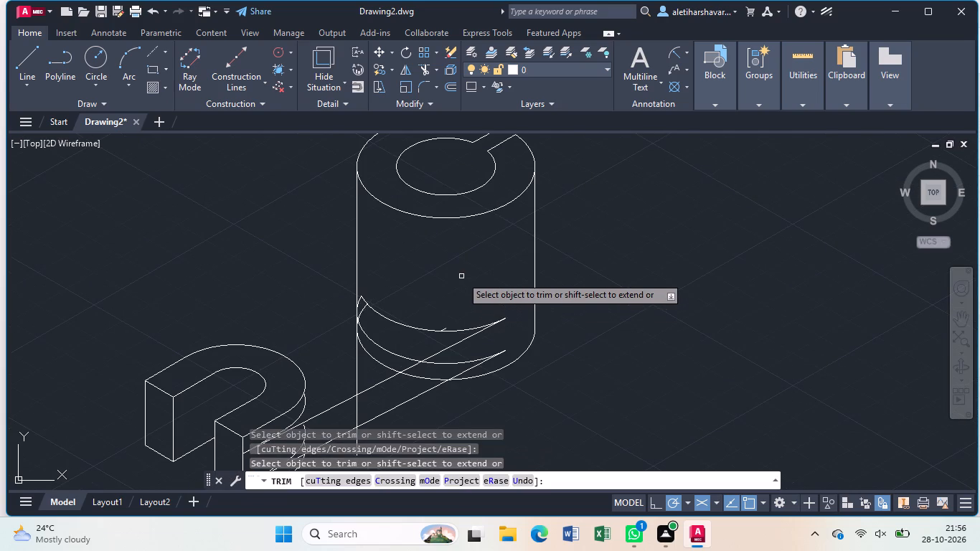
{"action": "key", "text": "Escape"}
{"action": "scroll", "coordinate": [676, 332], "scroll_direction": "down", "scroll_amount": 1}
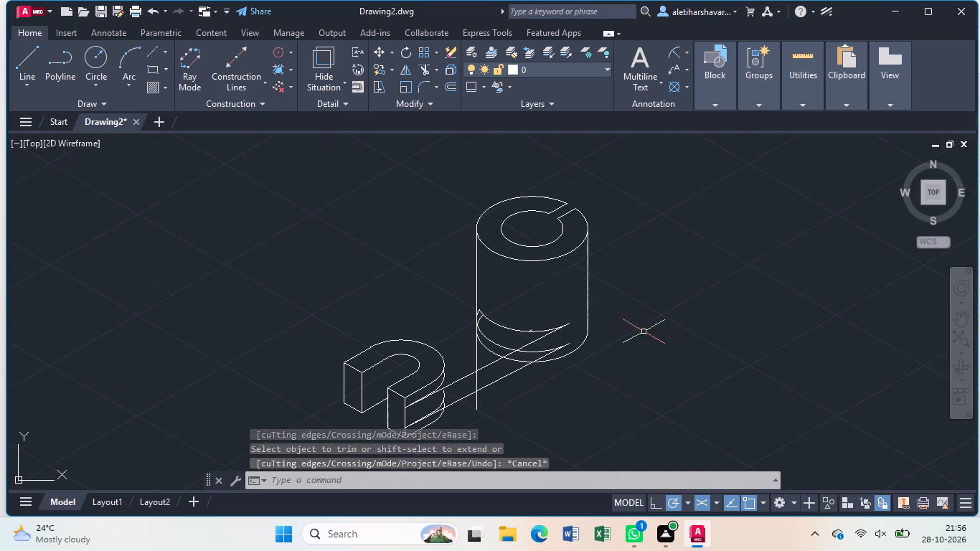
Trim the left vertical side line back to the base circle, removing the parts crossing and hanging below the arm edges.
{"action": "type", "text": "tr"}
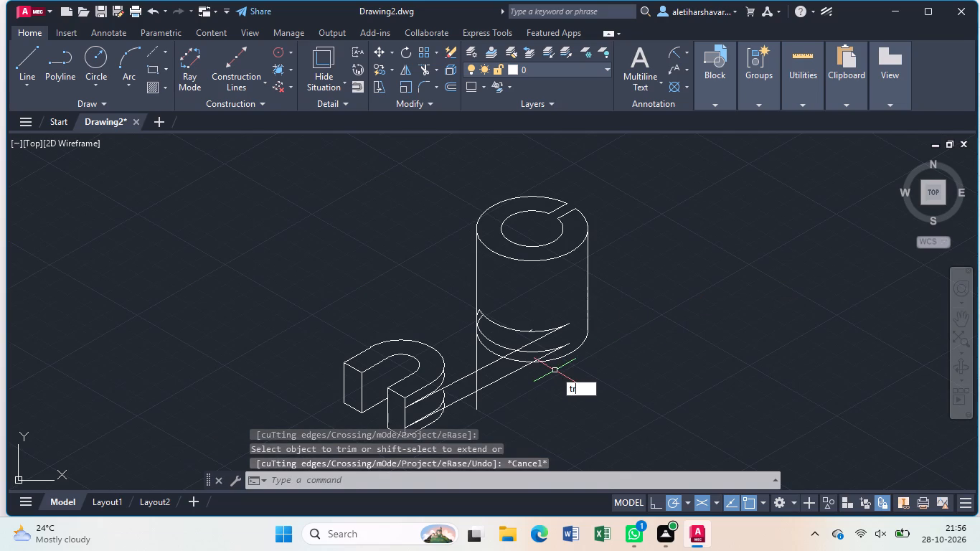
{"action": "key", "text": "Return"}
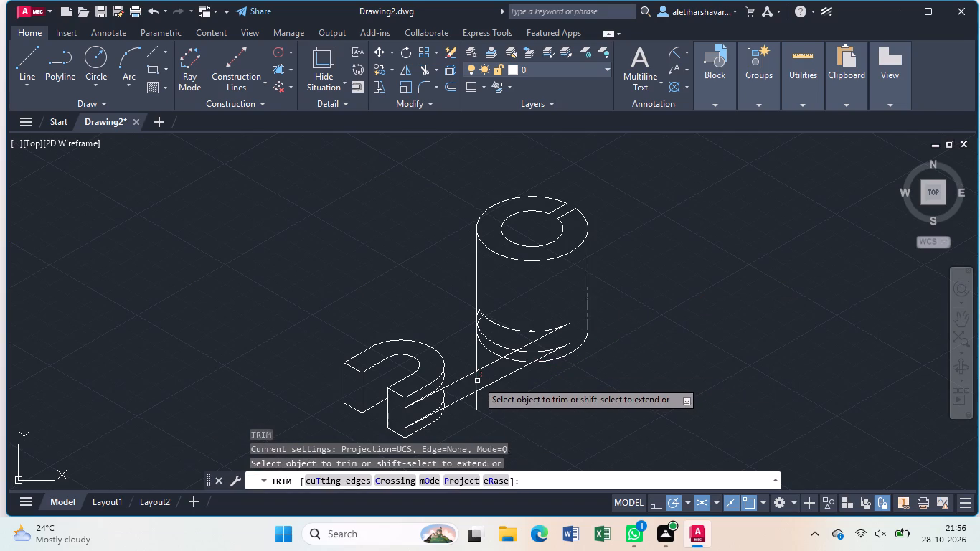
{"action": "left_click", "coordinate": [477, 381]}
{"action": "left_click", "coordinate": [475, 402]}
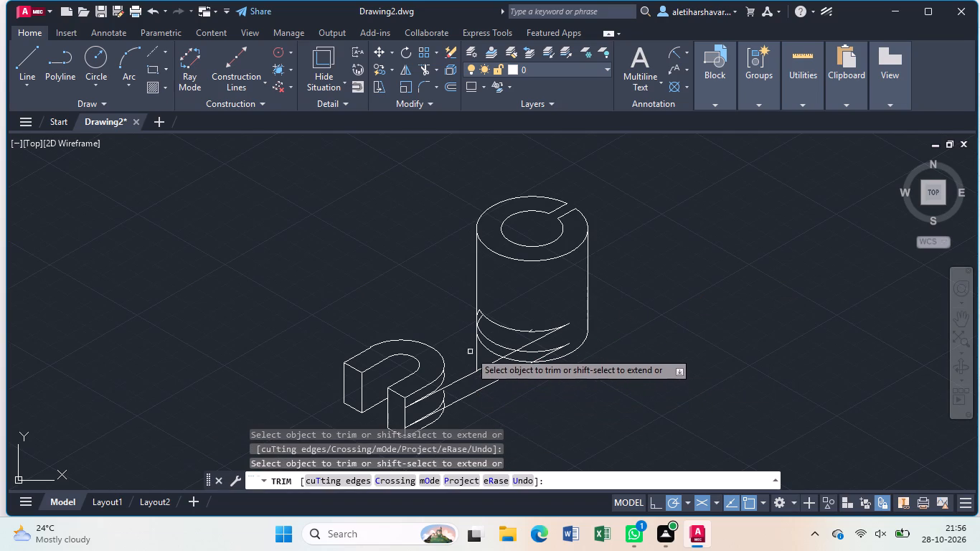
{"action": "left_click", "coordinate": [476, 355]}
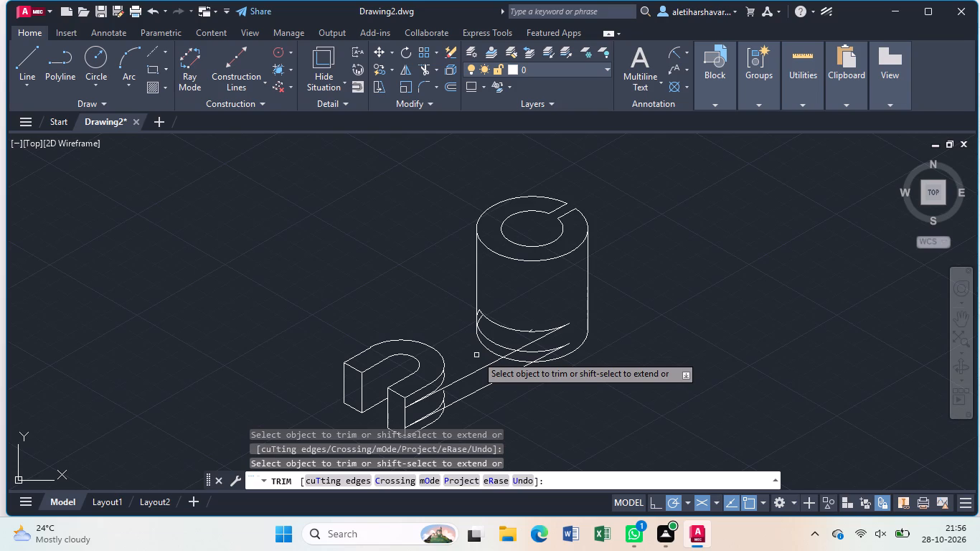
{"action": "key", "text": "Escape"}
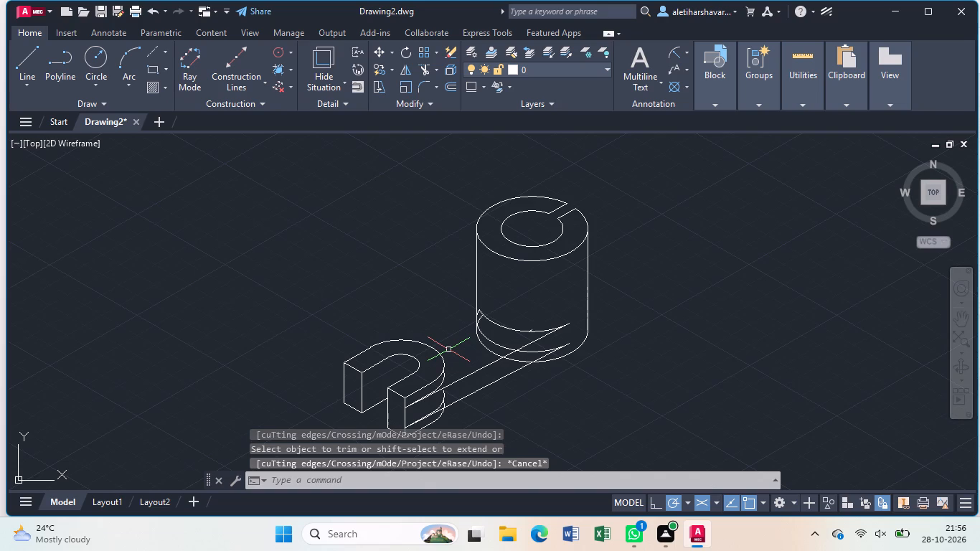
Draw a line from the centre of the U-shaped end's top arc toward the cylinder, about 58 units long at 30°.
{"action": "key", "text": "l"}
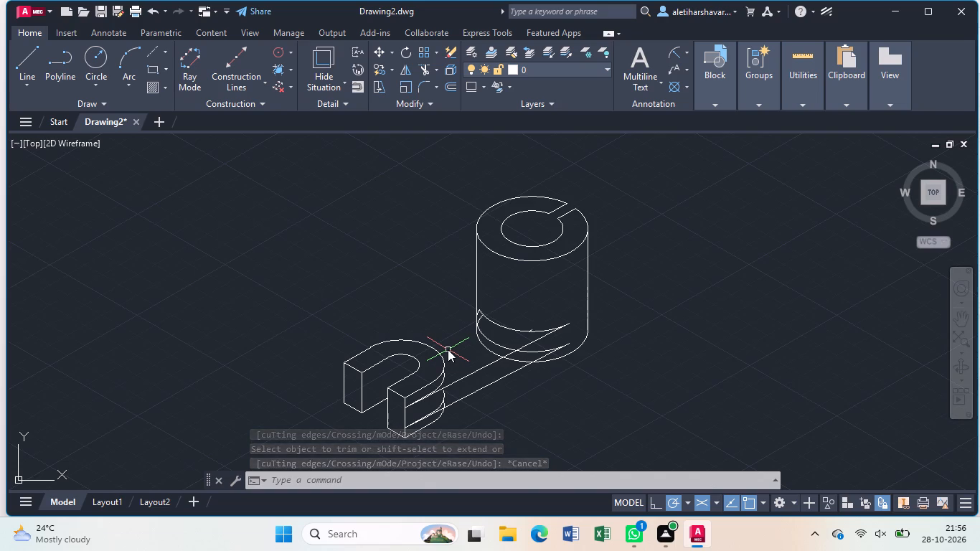
{"action": "key", "text": "Return"}
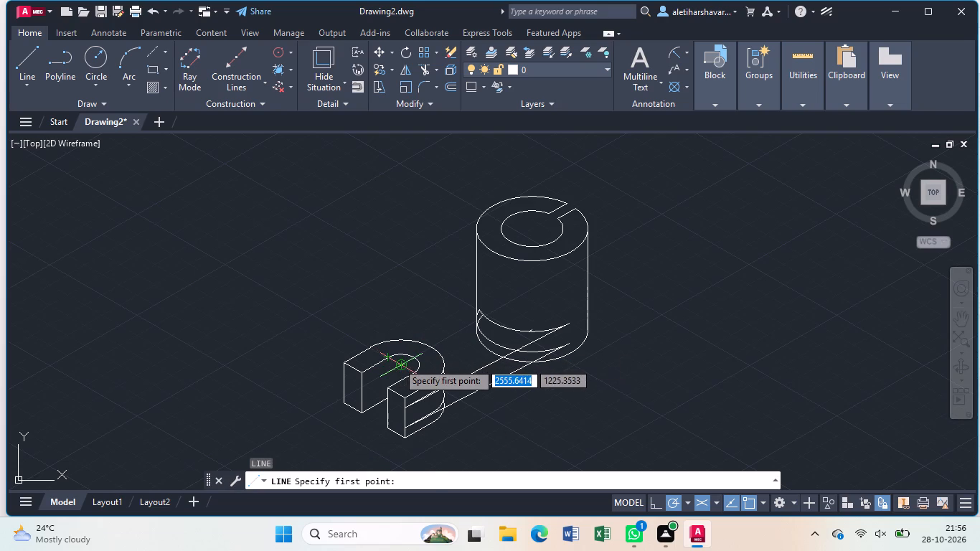
{"action": "left_click", "coordinate": [397, 362]}
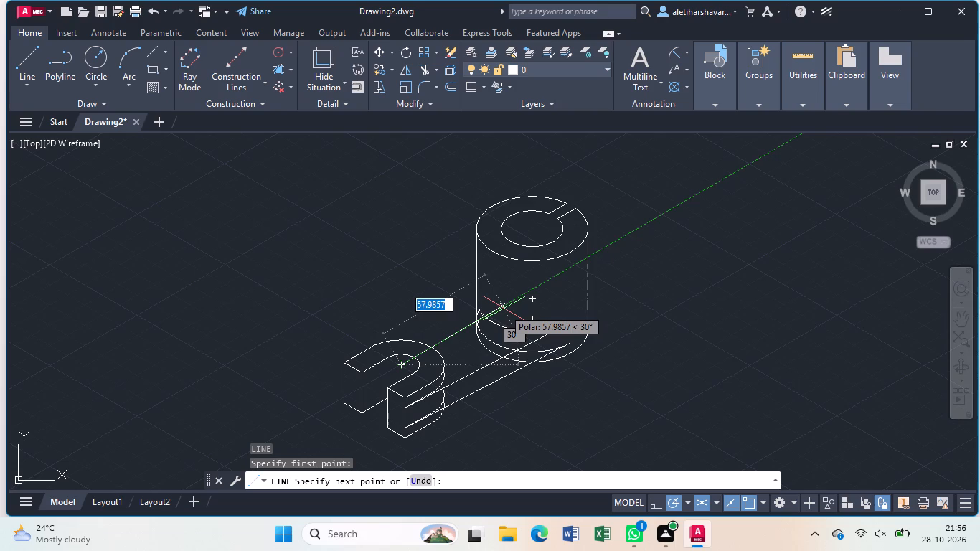
{"action": "left_click", "coordinate": [504, 309]}
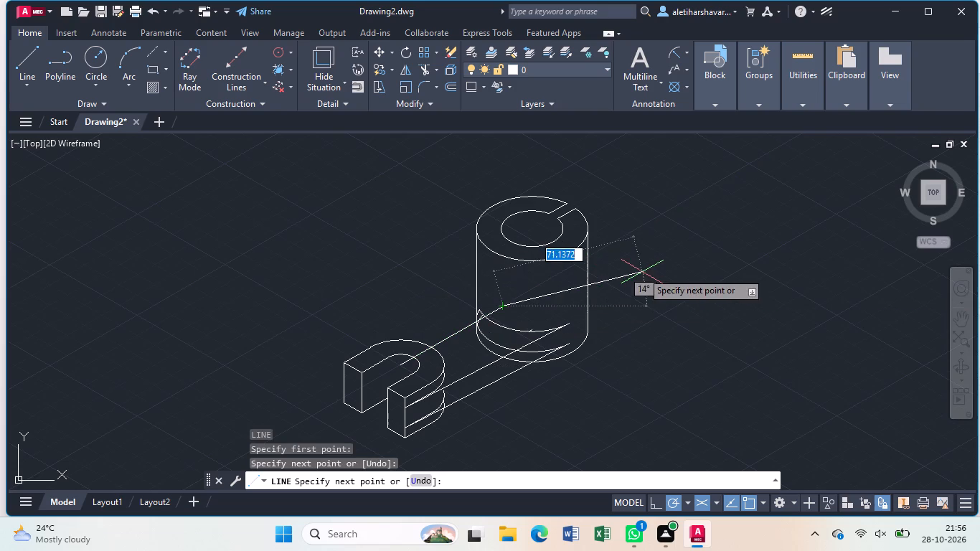
{"action": "key", "text": "Escape"}
Draw a line from the centre of the cylinder's top circles along the 210° direction to the left vertical side line.
{"action": "key", "text": "l"}
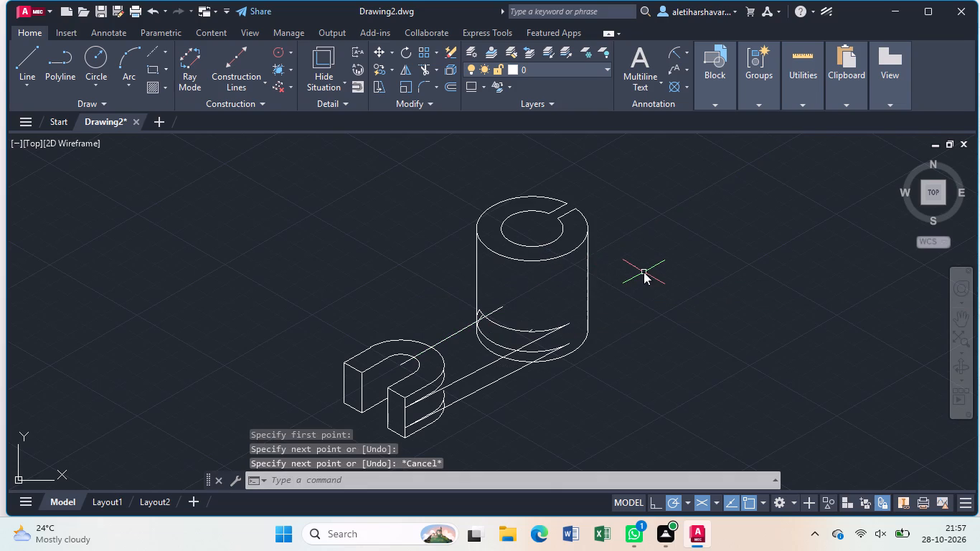
{"action": "key", "text": "Return"}
{"action": "left_click", "coordinate": [535, 230]}
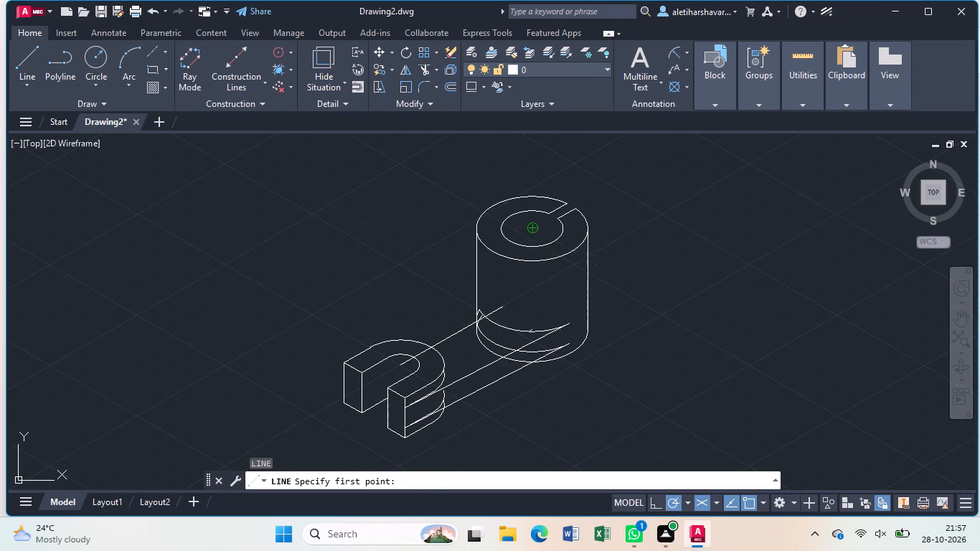
{"action": "left_click", "coordinate": [479, 259]}
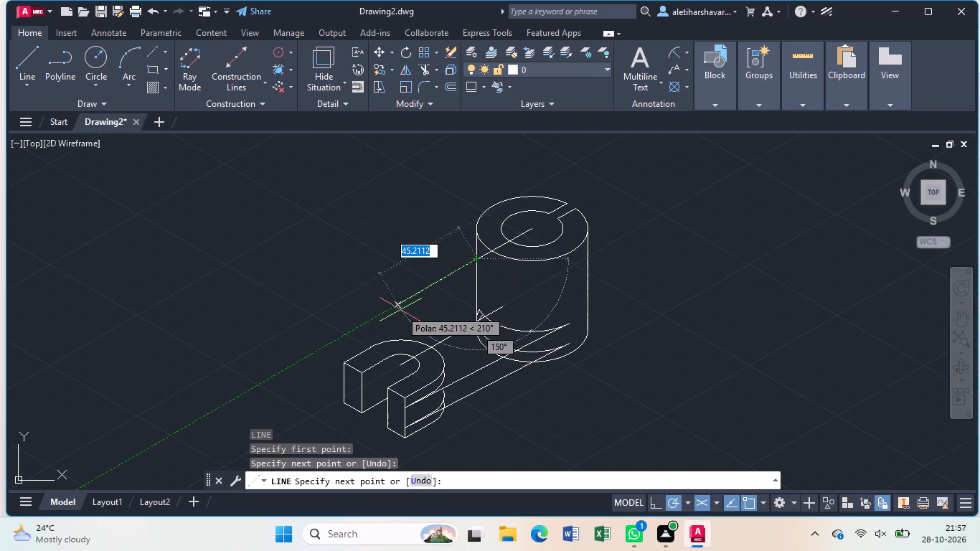
{"action": "key", "text": "Escape"}
Trim the top centre line outside the outer isocircle and the arm centre line beyond the upper arc inside the cylinder.
{"action": "type", "text": "tr"}
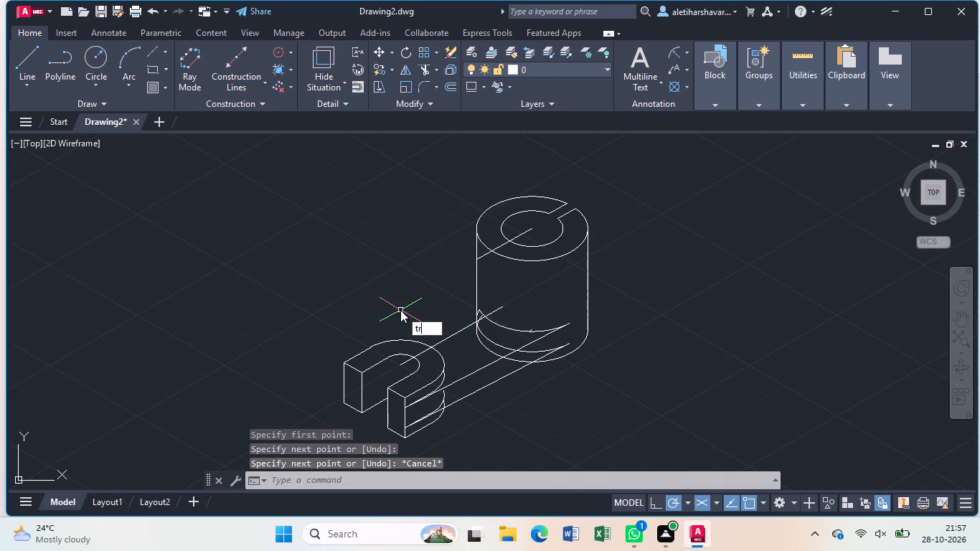
{"action": "key", "text": "Return"}
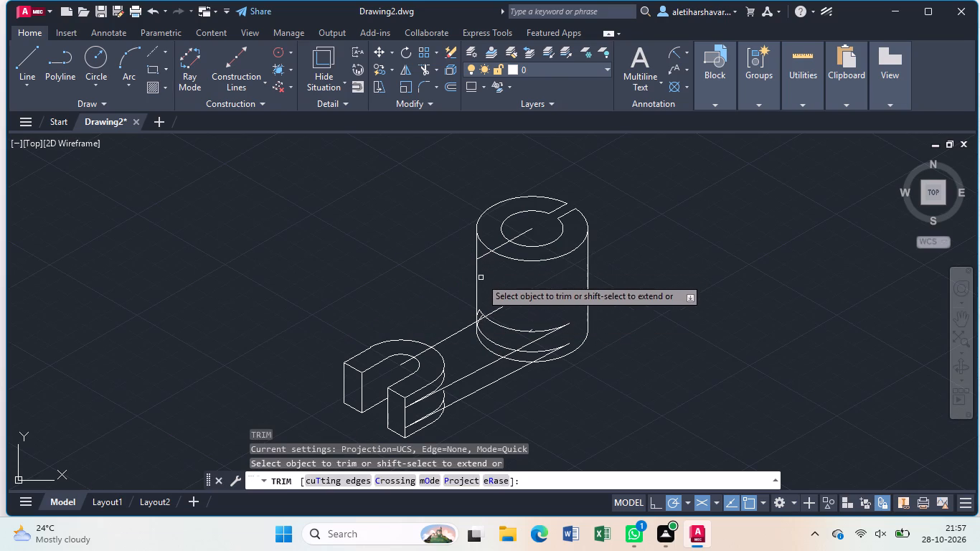
{"action": "left_click", "coordinate": [481, 258]}
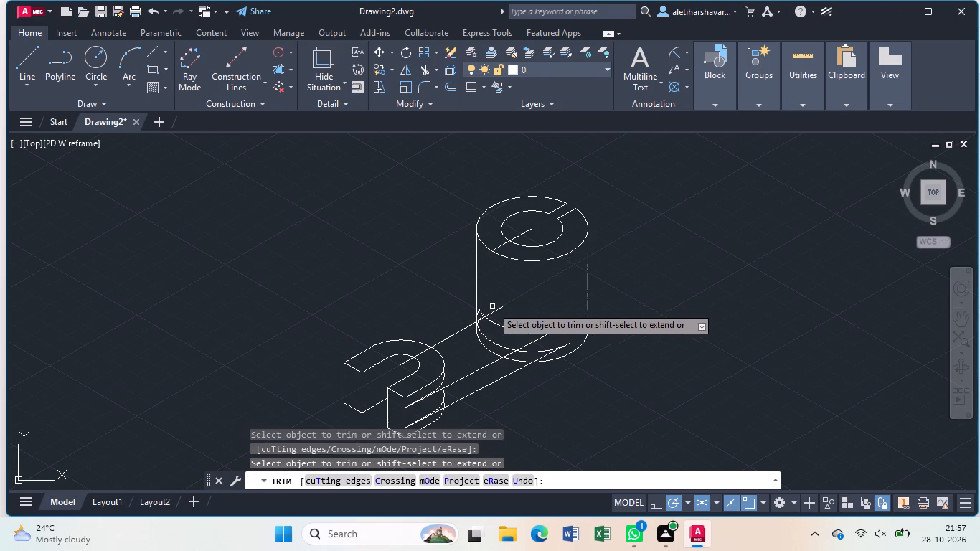
{"action": "left_click", "coordinate": [494, 311]}
{"action": "key", "text": "Escape"}
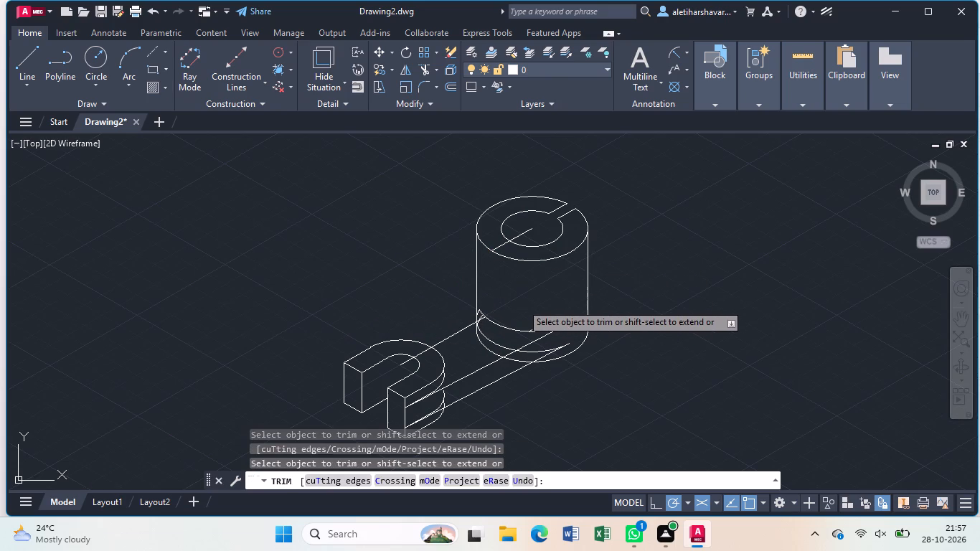
Draw a vertical line about 86 units down from where the top centre line meets the outer isocircle.
{"action": "key", "text": "l"}
{"action": "key", "text": "Return"}
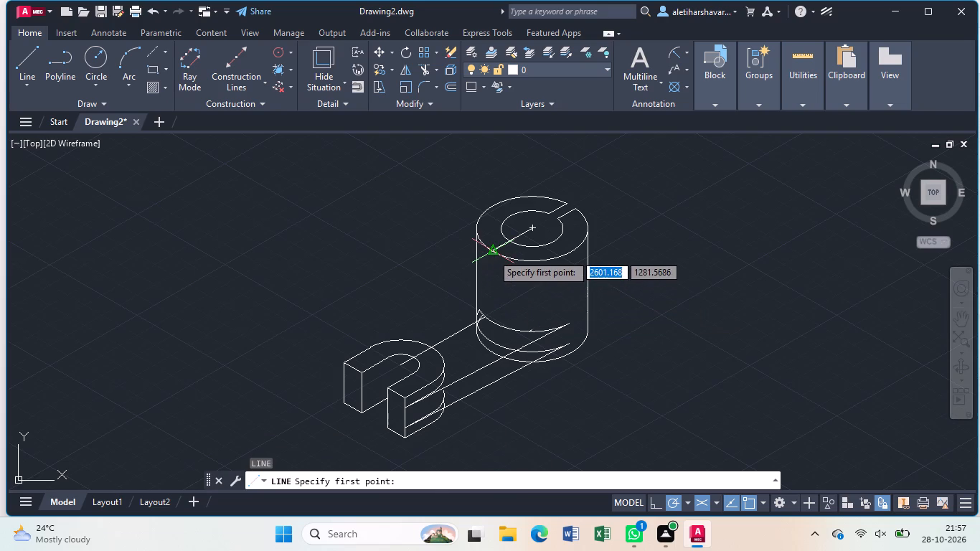
{"action": "left_click", "coordinate": [490, 253]}
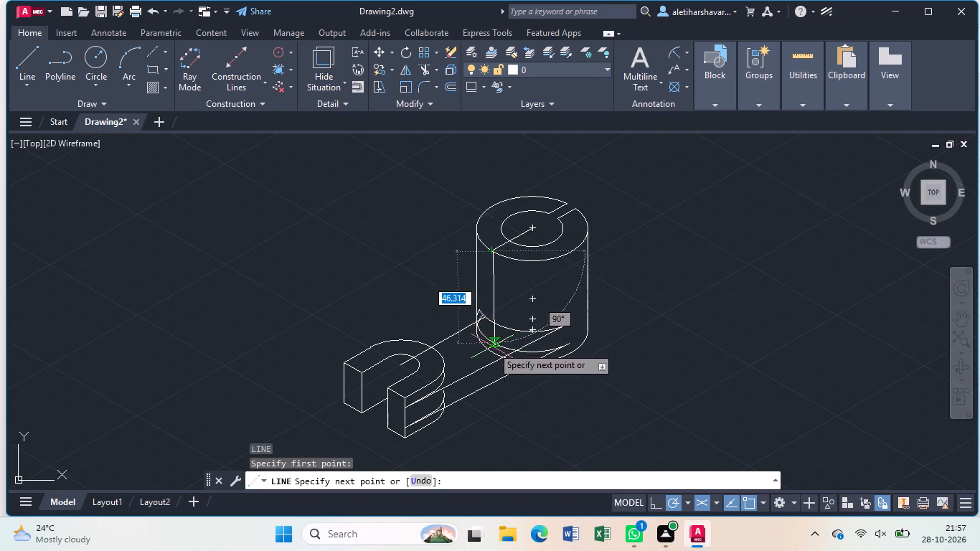
{"action": "left_click", "coordinate": [496, 428]}
{"action": "key", "text": "Escape"}
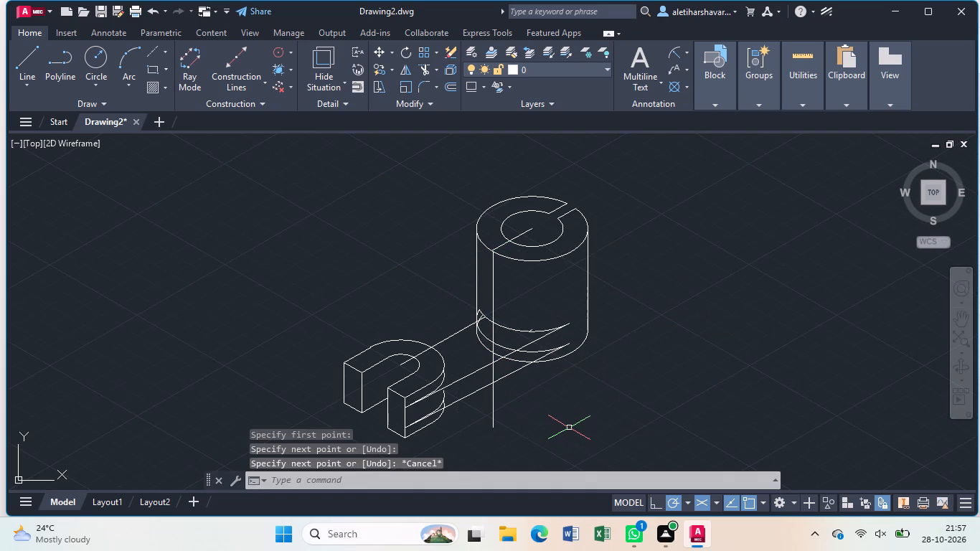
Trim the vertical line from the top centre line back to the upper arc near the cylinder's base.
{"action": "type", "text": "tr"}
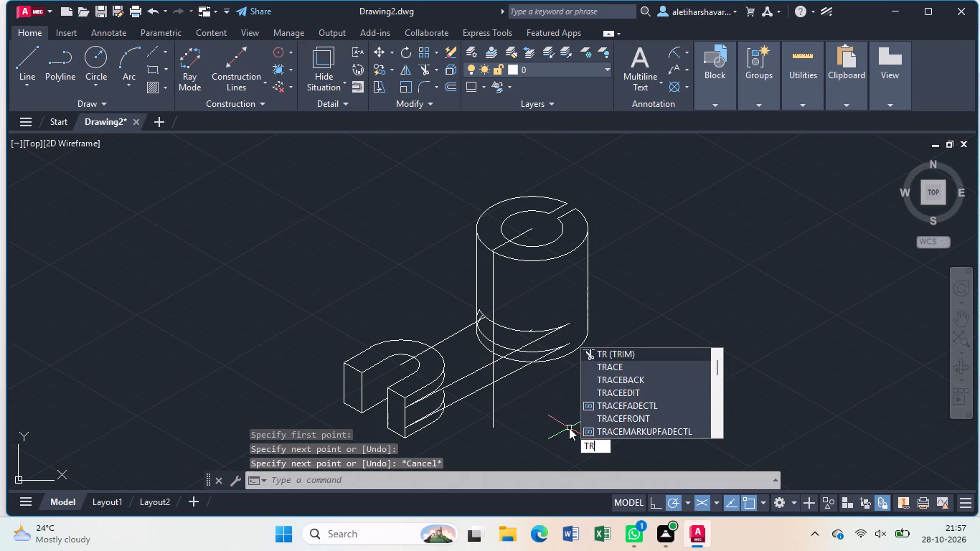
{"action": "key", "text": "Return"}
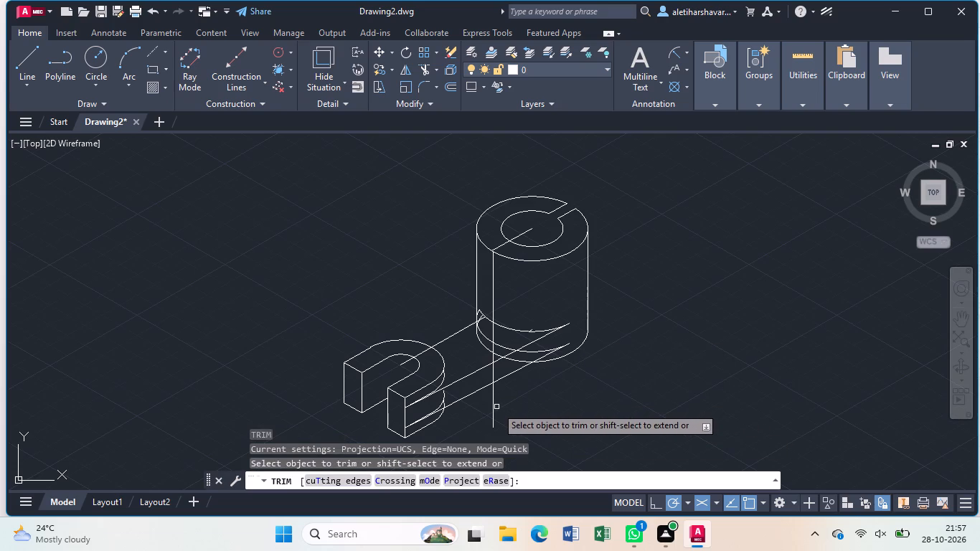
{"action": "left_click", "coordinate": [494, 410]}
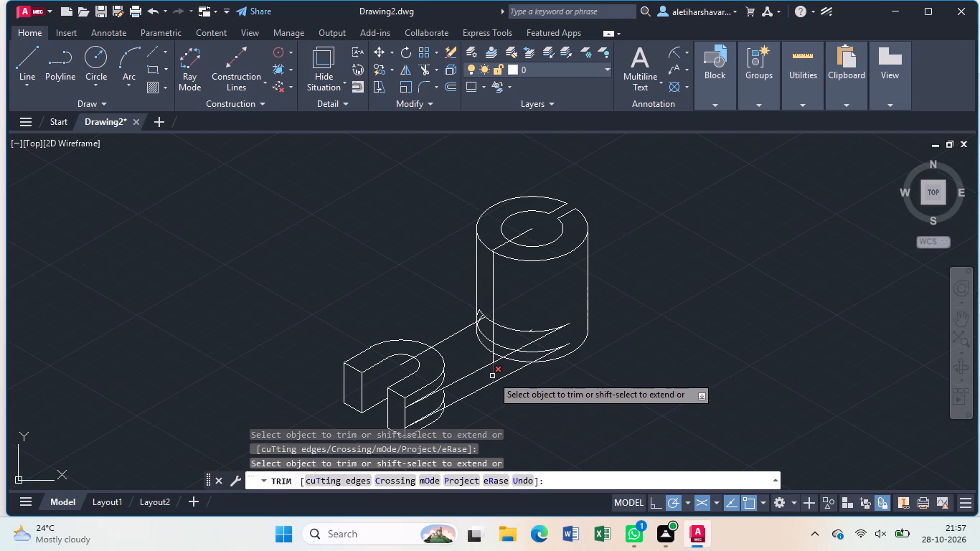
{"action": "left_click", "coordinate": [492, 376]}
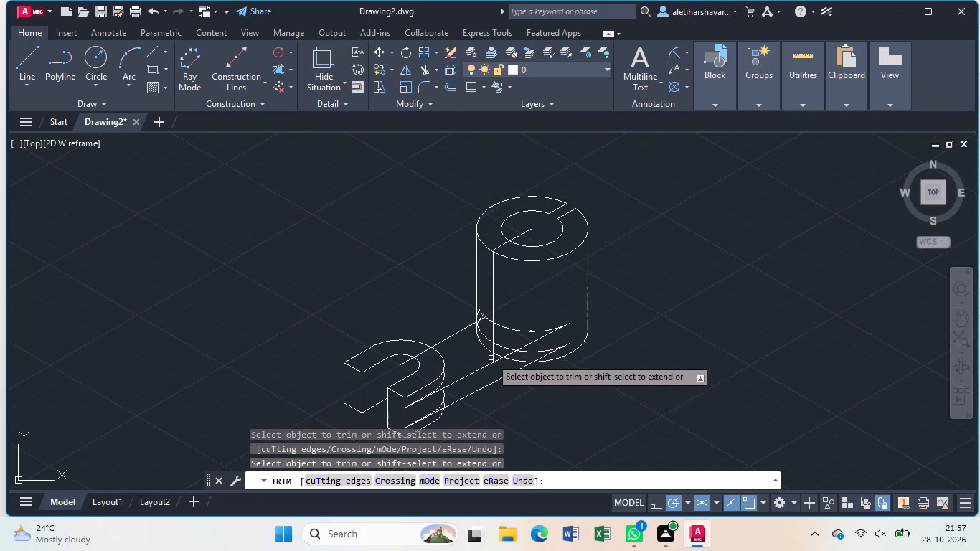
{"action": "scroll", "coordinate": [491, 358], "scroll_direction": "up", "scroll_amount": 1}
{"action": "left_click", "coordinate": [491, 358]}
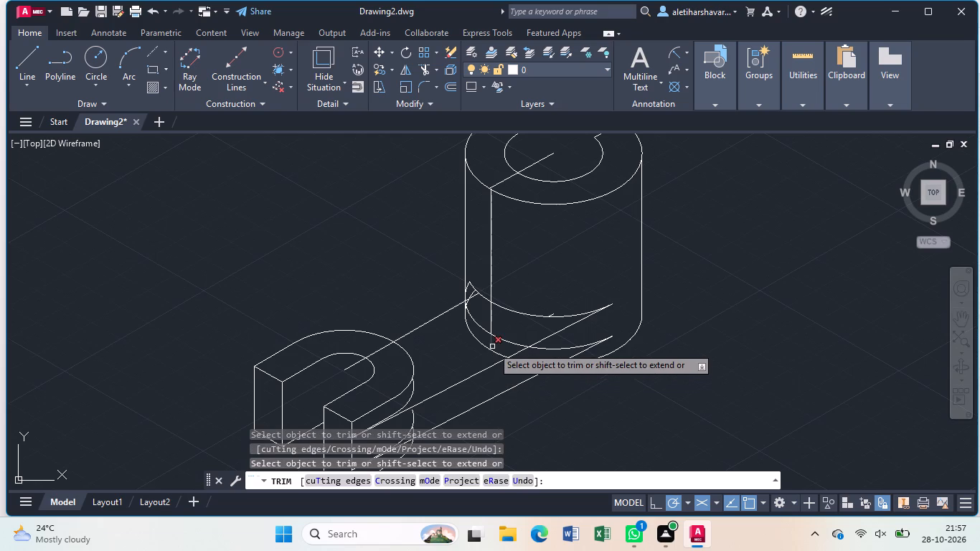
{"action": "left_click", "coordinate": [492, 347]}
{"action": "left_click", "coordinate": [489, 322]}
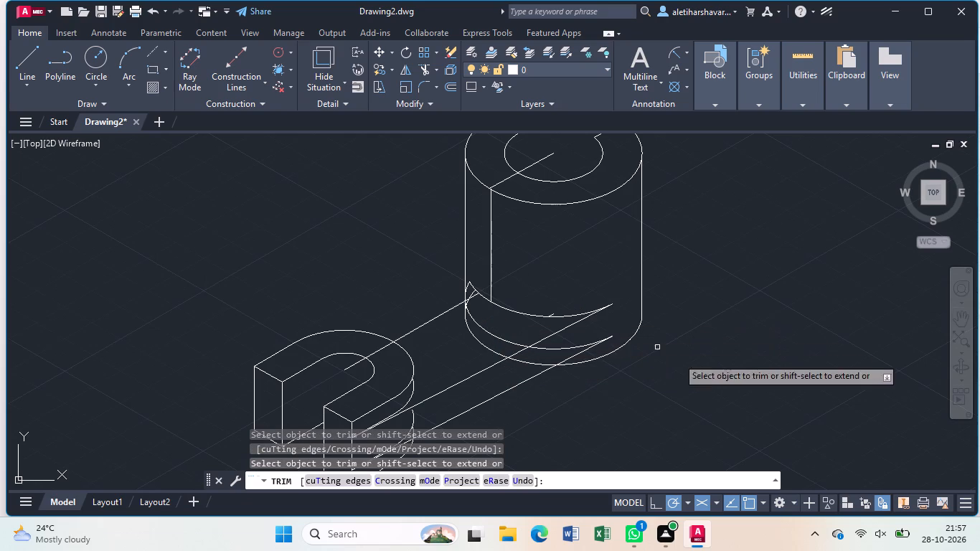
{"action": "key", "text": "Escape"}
Delete the vertical line running down from the outer isocircle inside the cylinder.
{"action": "scroll", "coordinate": [670, 385], "scroll_direction": "down", "scroll_amount": 1}
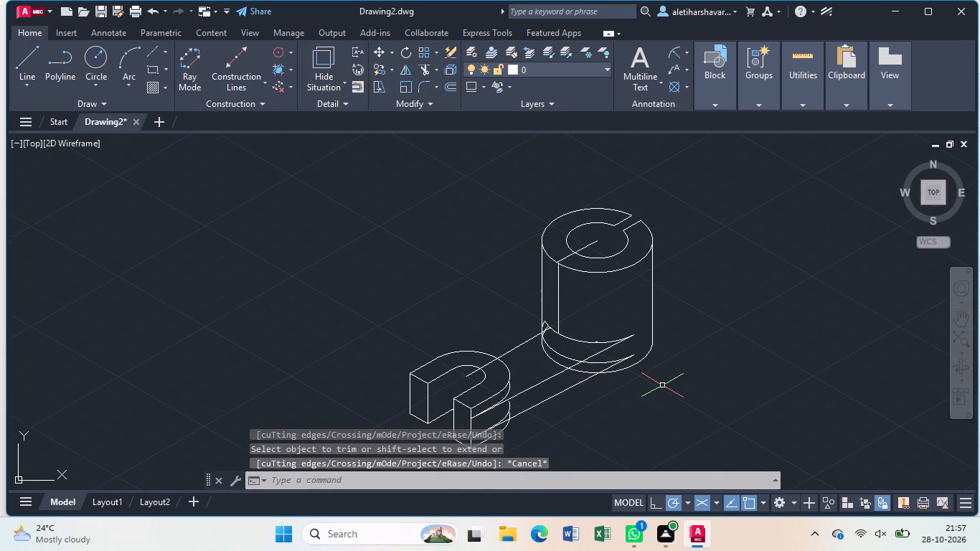
{"action": "scroll", "coordinate": [662, 385], "scroll_direction": "down", "scroll_amount": 1}
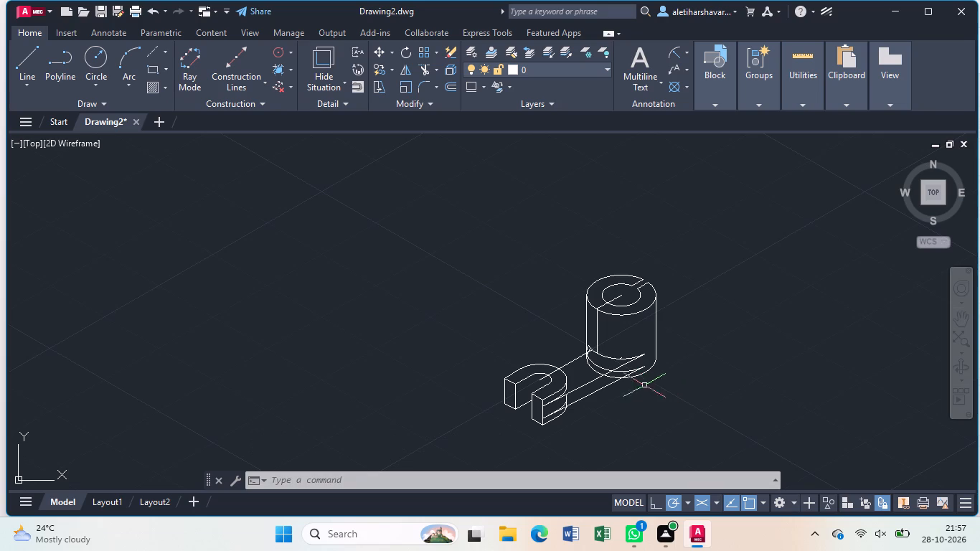
{"action": "scroll", "coordinate": [560, 321], "scroll_direction": "up", "scroll_amount": 2}
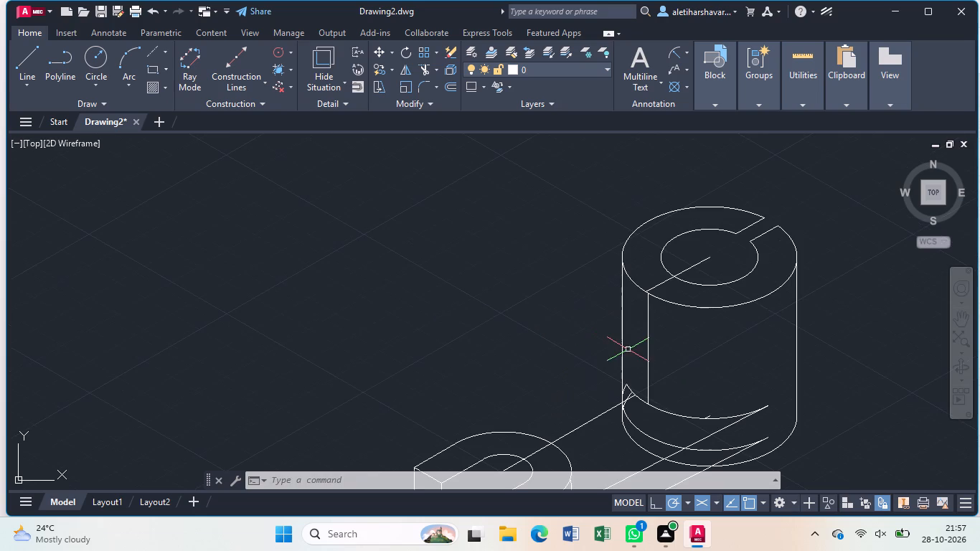
{"action": "middle_click_drag", "start_coordinate": [588, 364], "coordinate": [553, 275]}
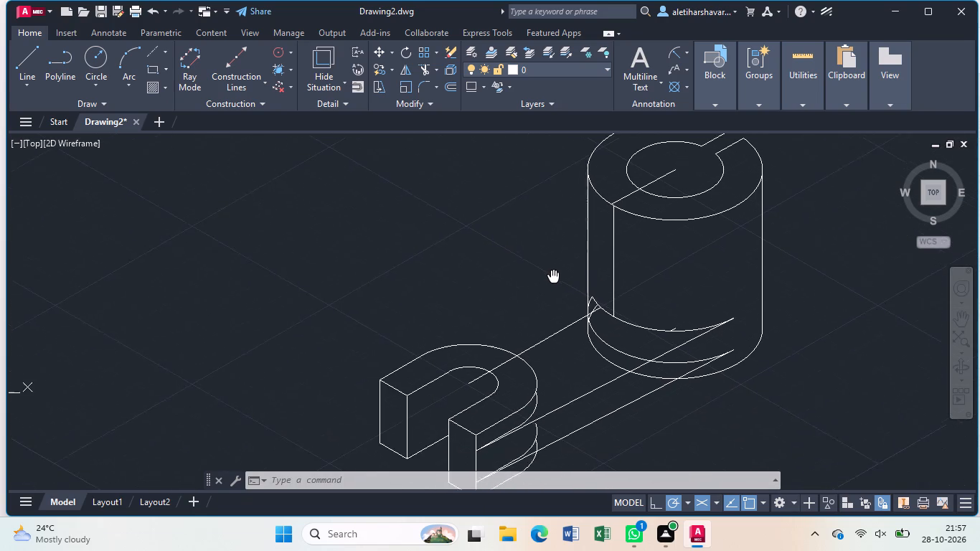
{"action": "middle_click_drag", "start_coordinate": [553, 275], "coordinate": [542, 248]}
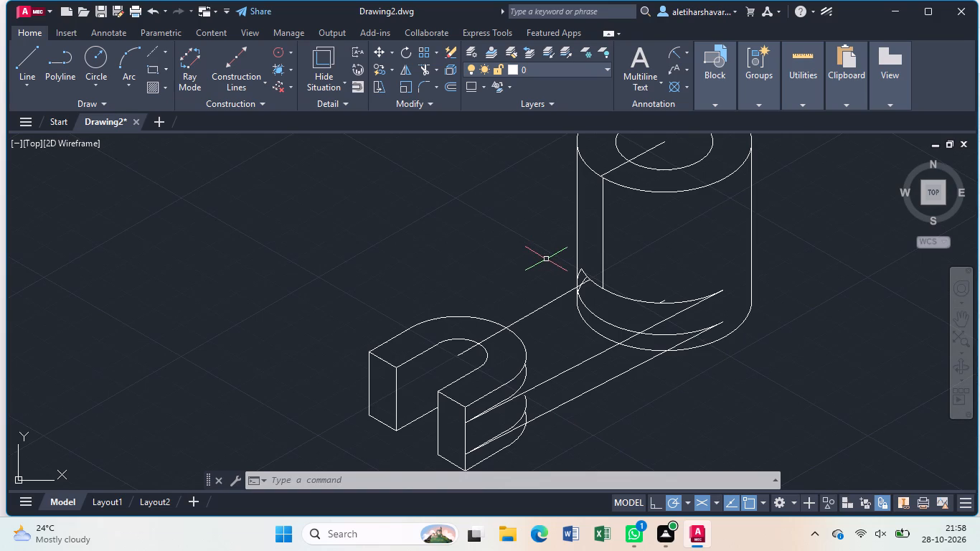
{"action": "left_click", "coordinate": [599, 222]}
{"action": "left_click", "coordinate": [611, 228]}
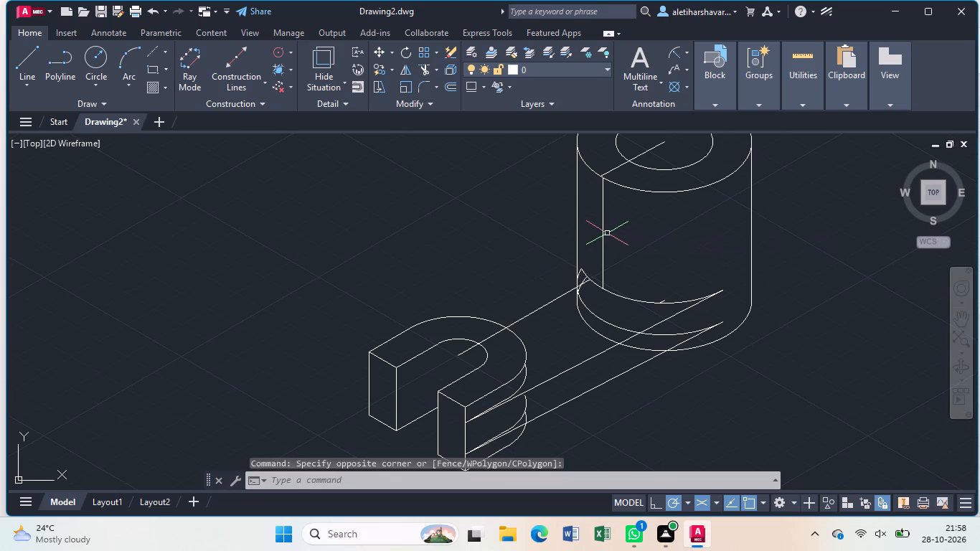
{"action": "left_click", "coordinate": [603, 239]}
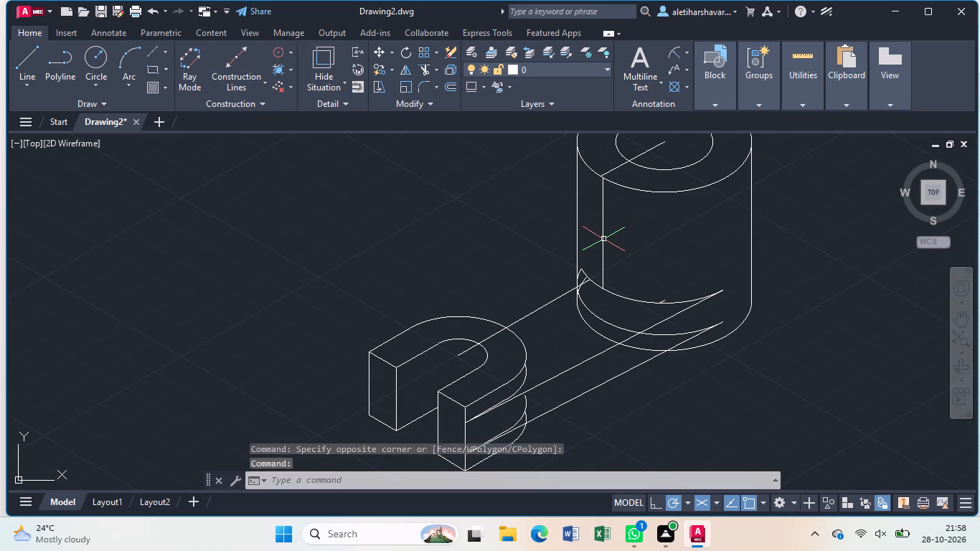
{"action": "key", "text": "Delete"}
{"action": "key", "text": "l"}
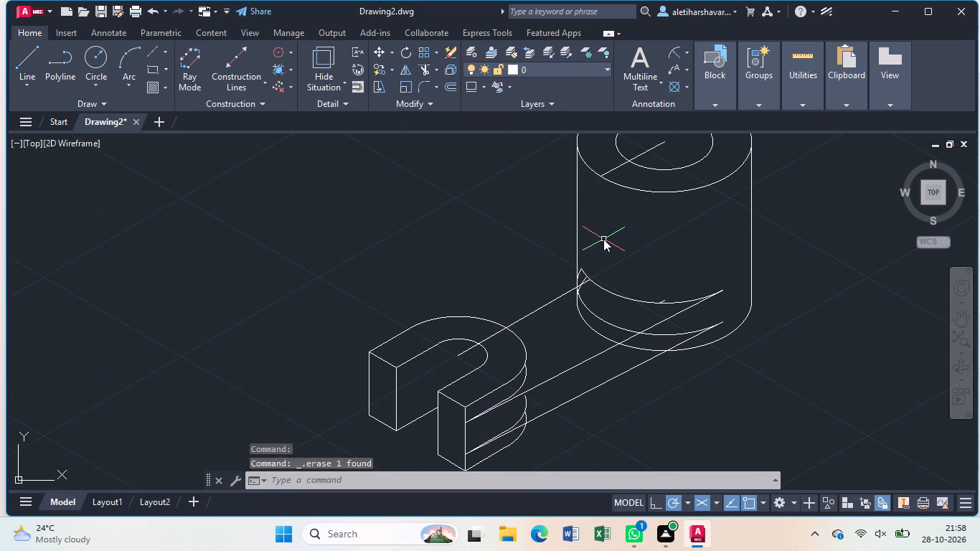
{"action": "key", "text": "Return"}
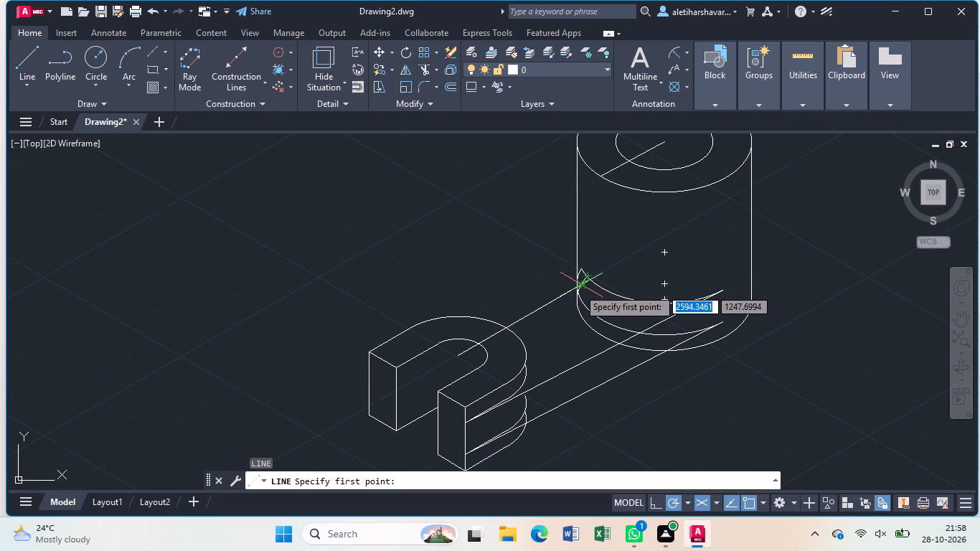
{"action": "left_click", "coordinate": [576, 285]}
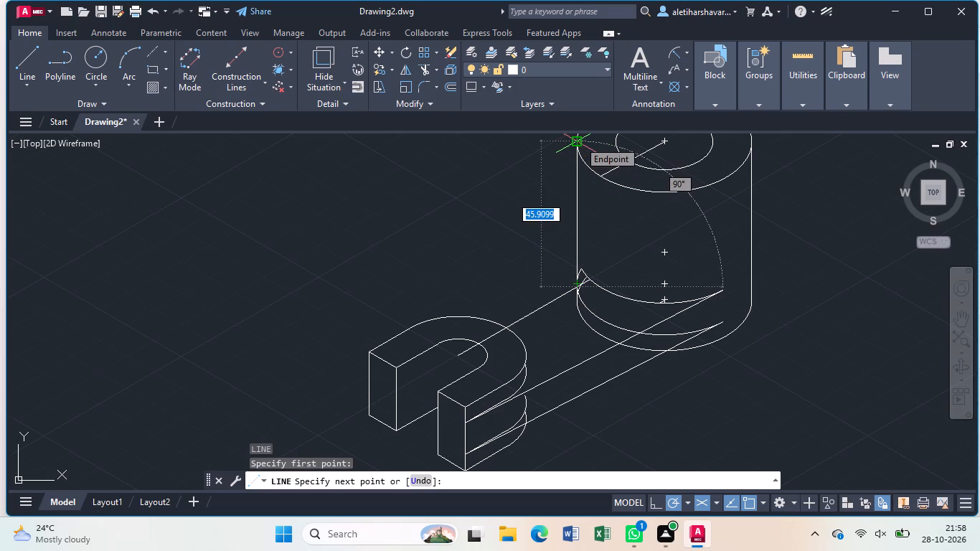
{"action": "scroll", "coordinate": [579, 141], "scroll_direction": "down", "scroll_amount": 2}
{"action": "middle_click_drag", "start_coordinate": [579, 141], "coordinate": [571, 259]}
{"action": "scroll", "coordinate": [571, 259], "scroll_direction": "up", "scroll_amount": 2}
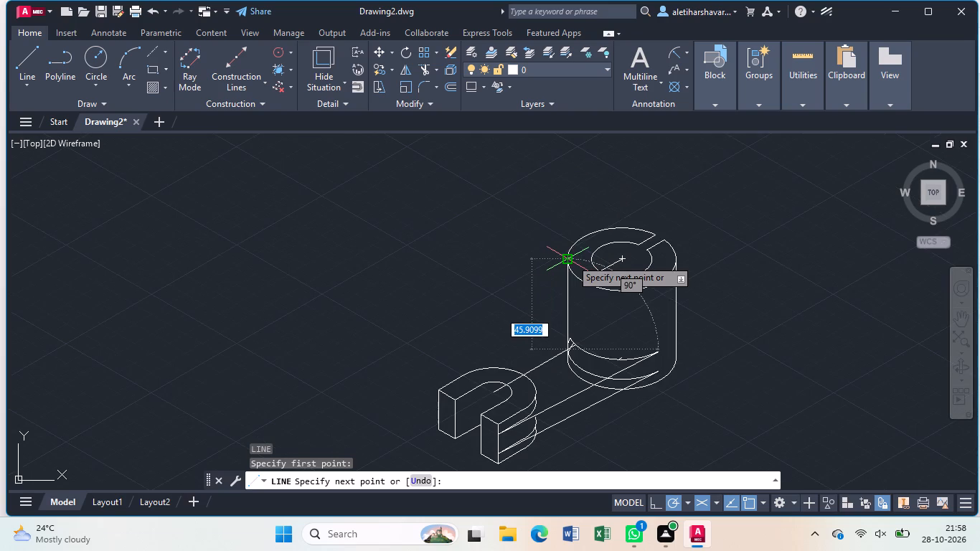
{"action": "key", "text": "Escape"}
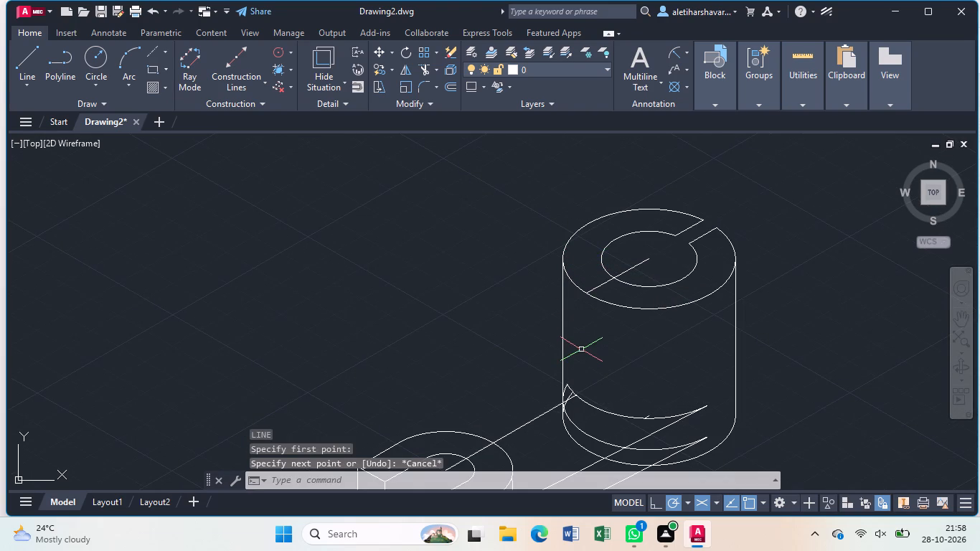
Draw a vertical line about 40 units down from where the top centre line meets the outer isocircle.
{"action": "middle_click_drag", "start_coordinate": [581, 352], "coordinate": [559, 264]}
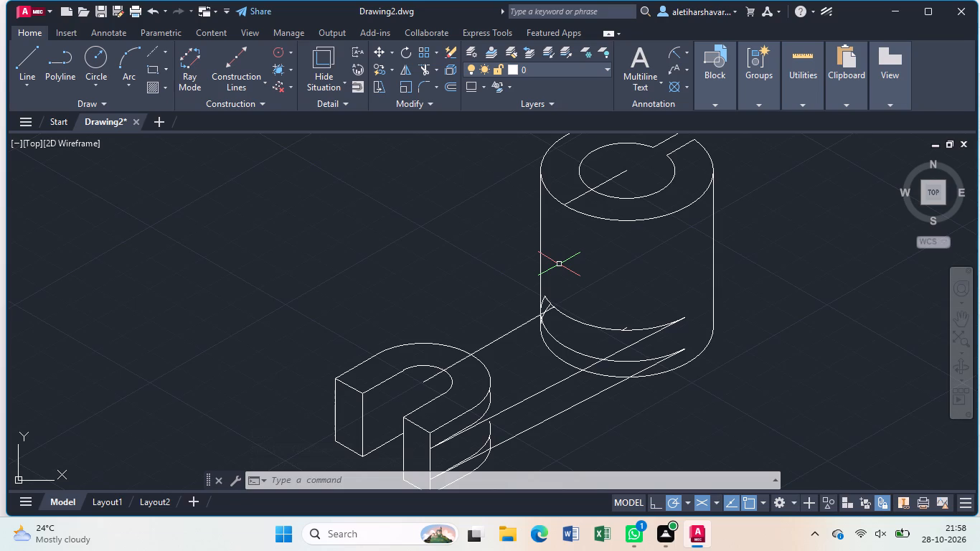
{"action": "key", "text": "l"}
{"action": "key", "text": "Return"}
{"action": "left_click", "coordinate": [562, 205]}
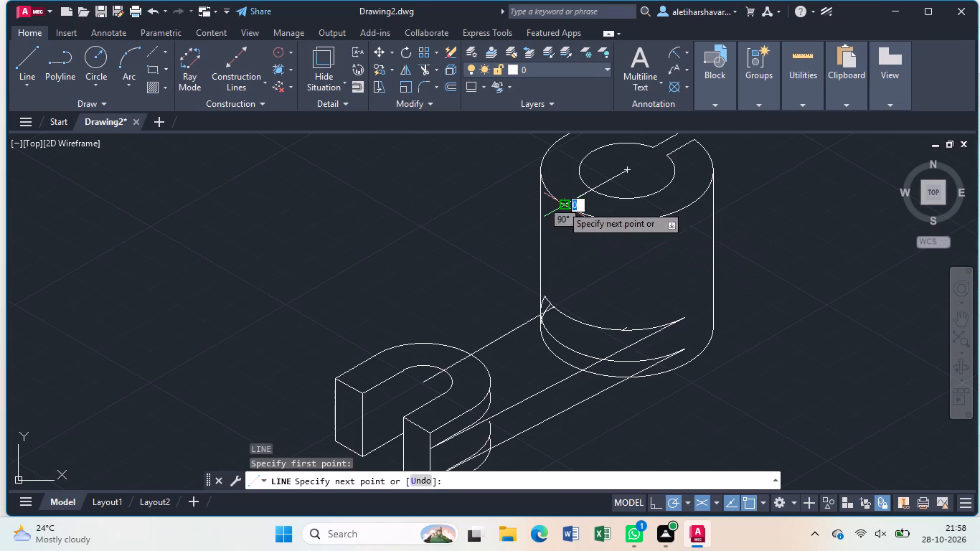
{"action": "left_click", "coordinate": [562, 330]}
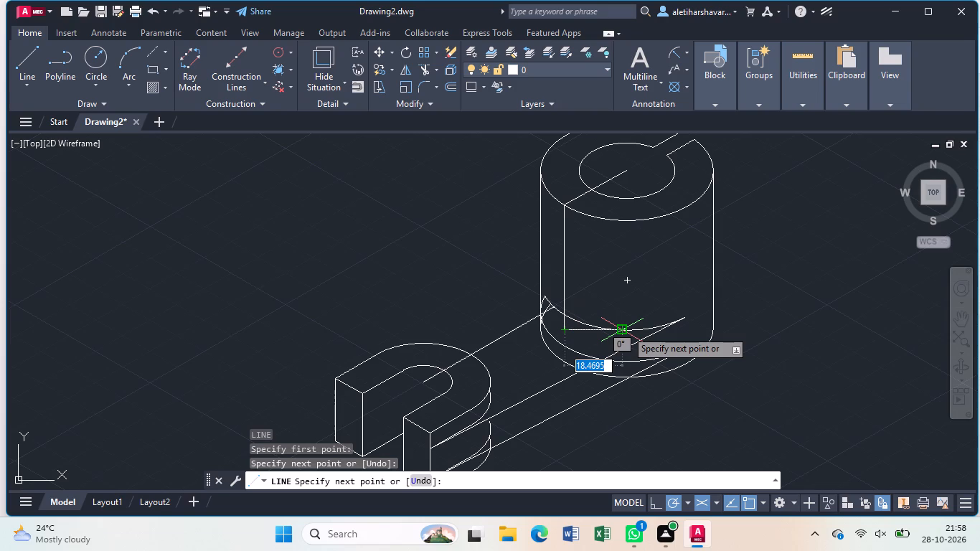
{"action": "key", "text": "Escape"}
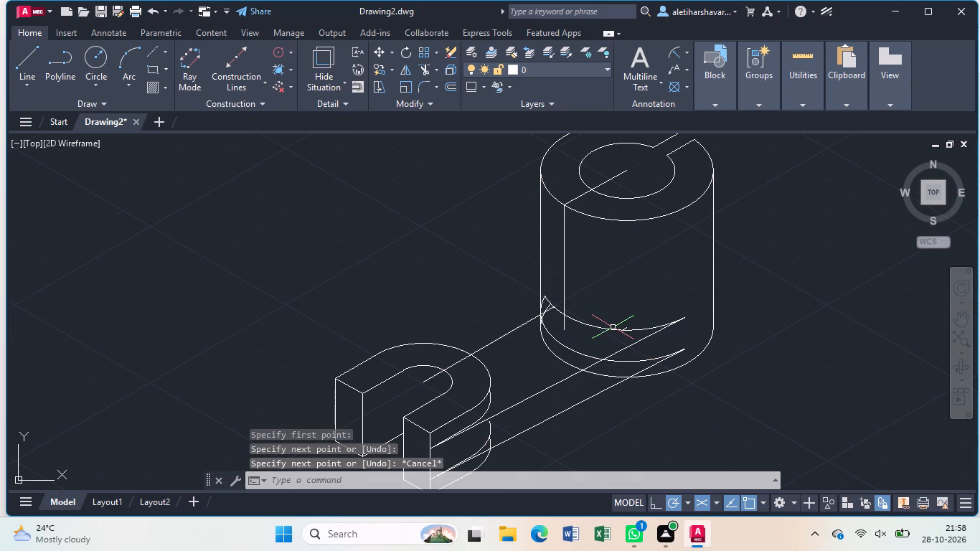
Move the slotted cylinder with its base arcs from the lower end of its inner vertical line to the end of the arm's centre line.
{"action": "scroll", "coordinate": [583, 317], "scroll_direction": "up", "scroll_amount": 1}
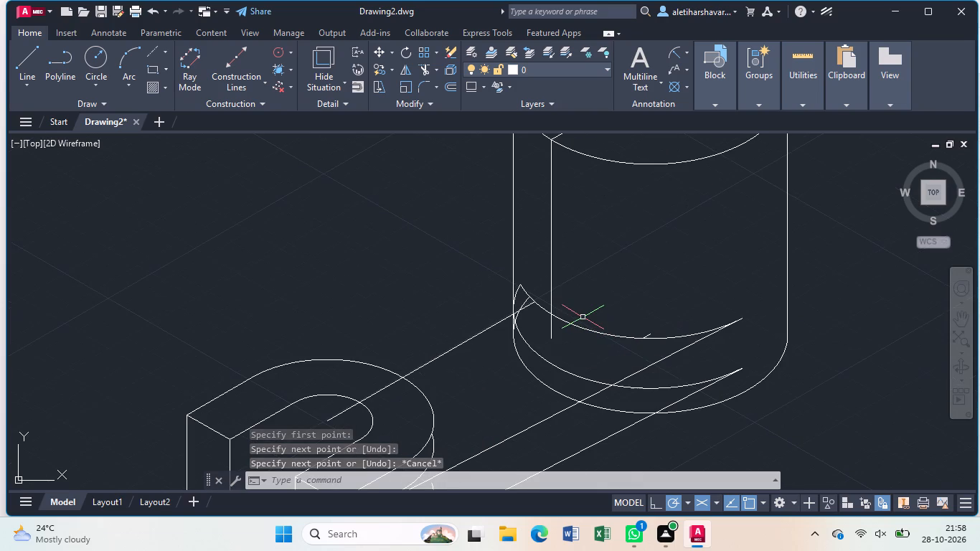
{"action": "left_click", "coordinate": [485, 227]}
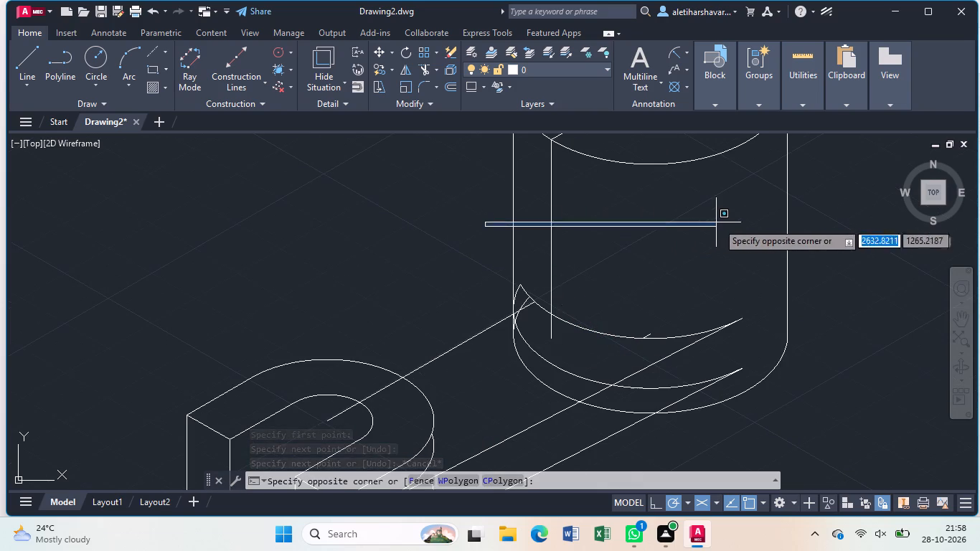
{"action": "left_click", "coordinate": [809, 215]}
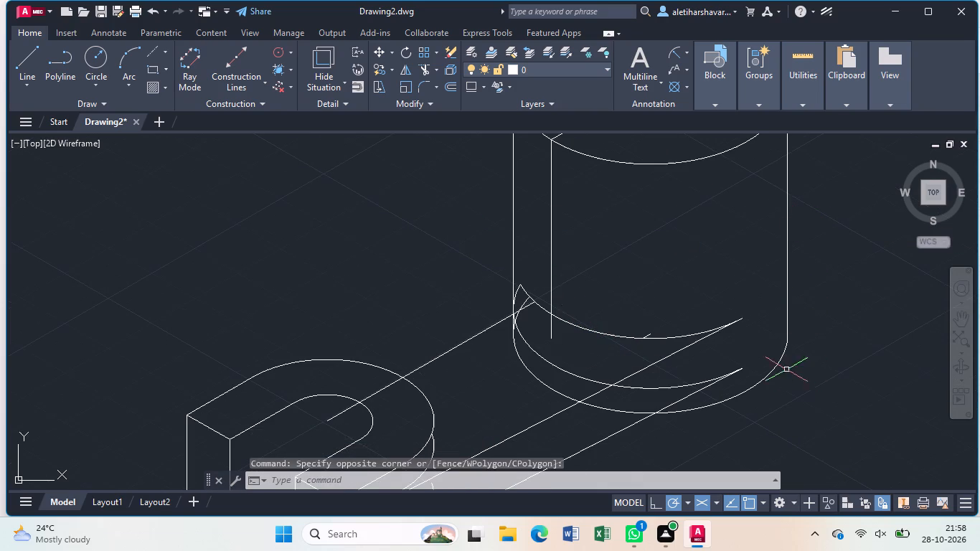
{"action": "scroll", "coordinate": [777, 362], "scroll_direction": "down", "scroll_amount": 2}
{"action": "left_click", "coordinate": [819, 239]}
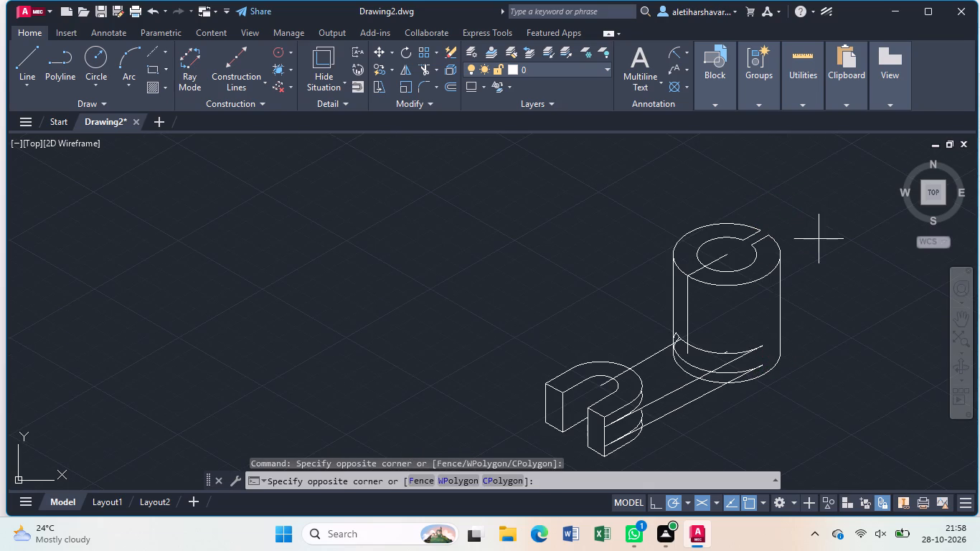
{"action": "left_click", "coordinate": [661, 295]}
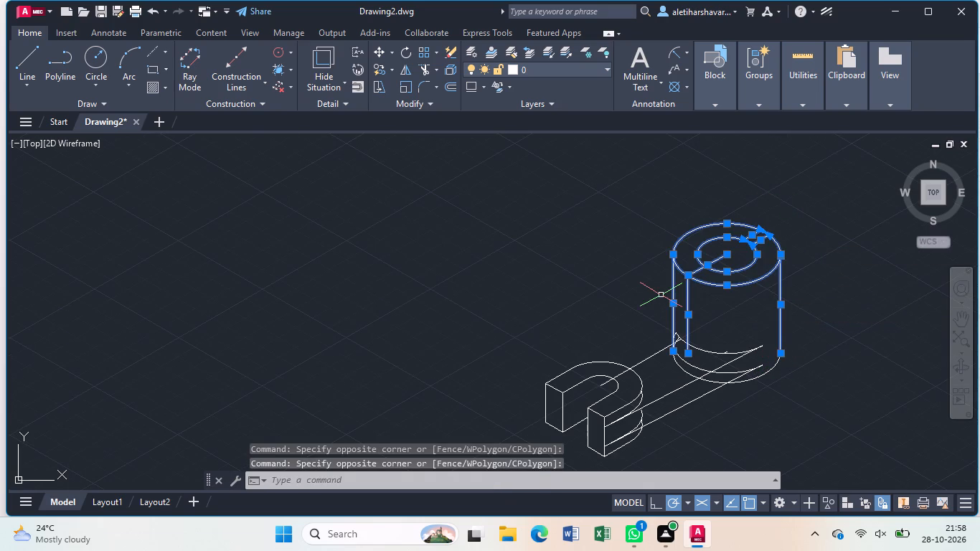
{"action": "left_click", "coordinate": [709, 352]}
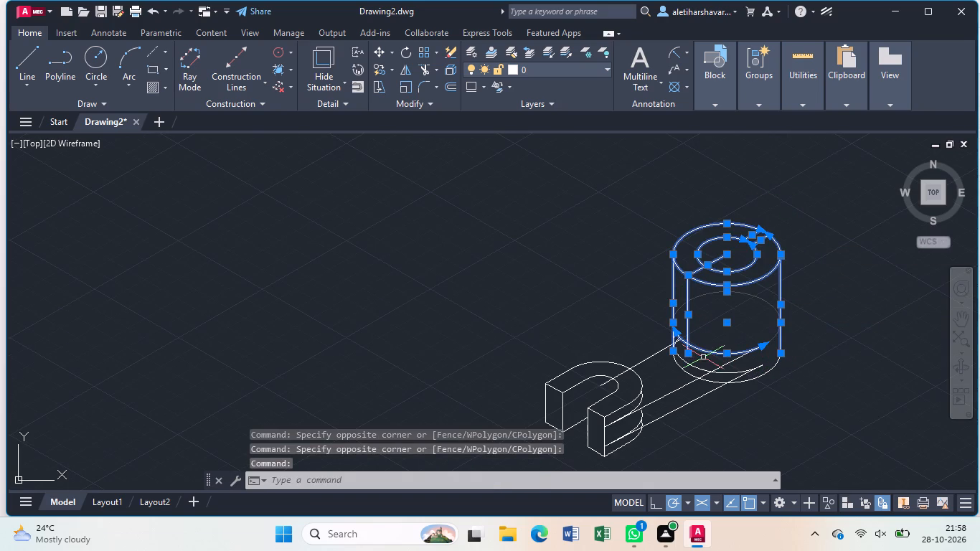
{"action": "left_click", "coordinate": [699, 367]}
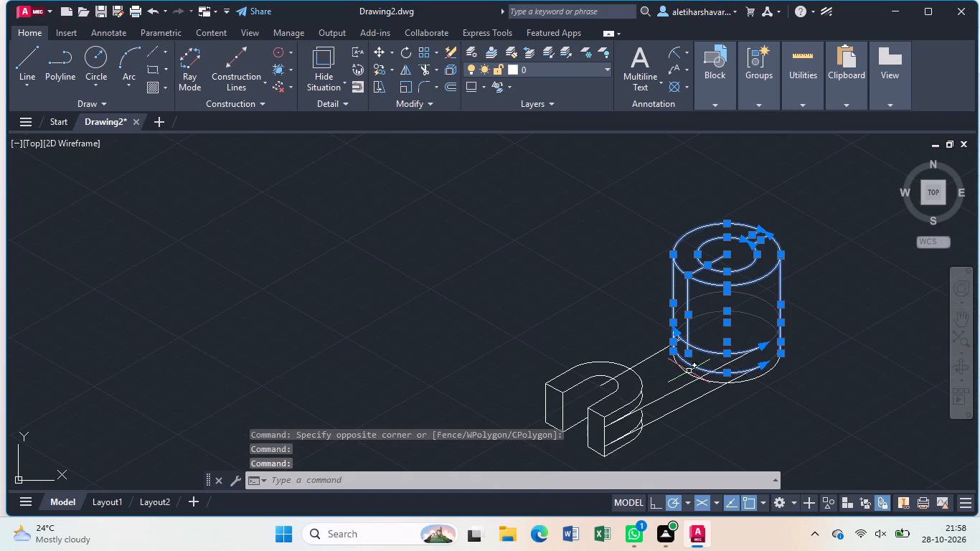
{"action": "left_click", "coordinate": [689, 371]}
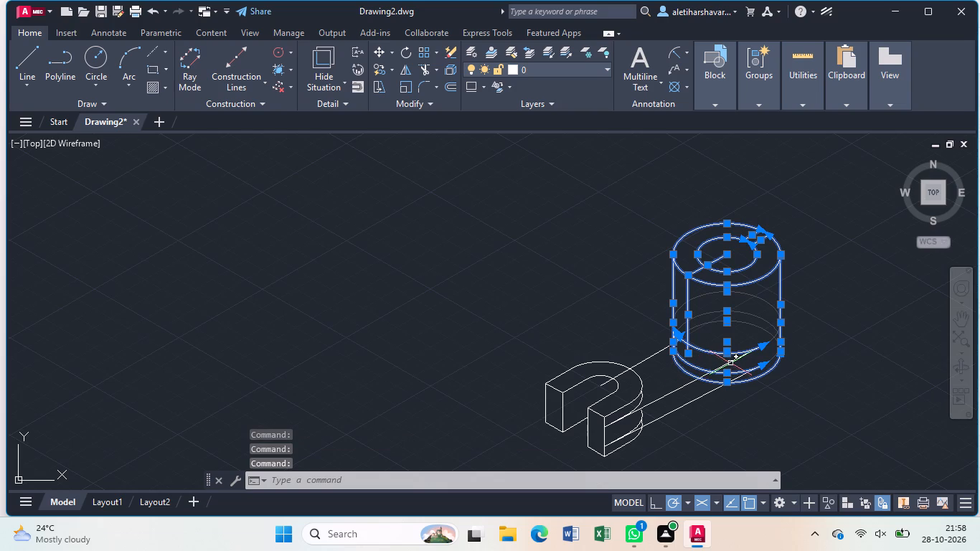
{"action": "left_click", "coordinate": [730, 363]}
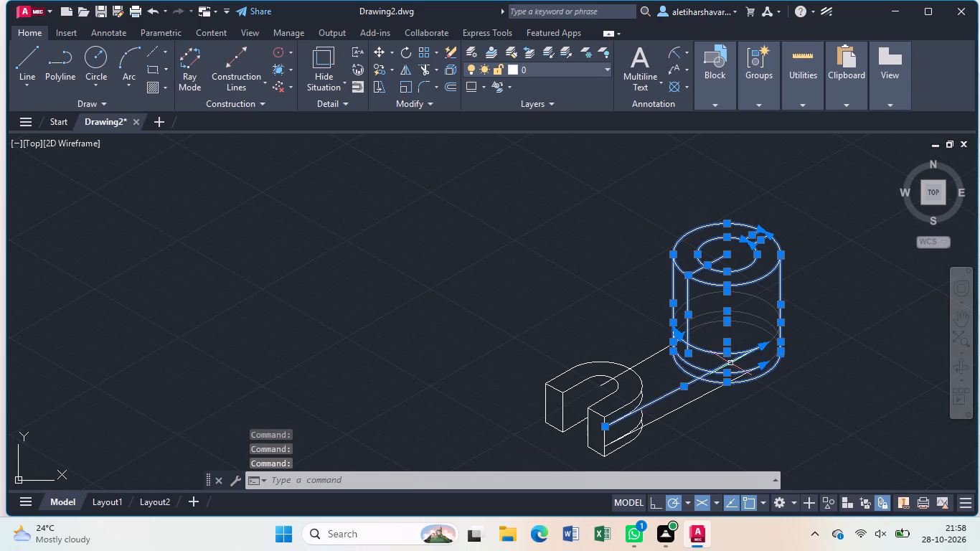
{"action": "left_click", "coordinate": [731, 362]}
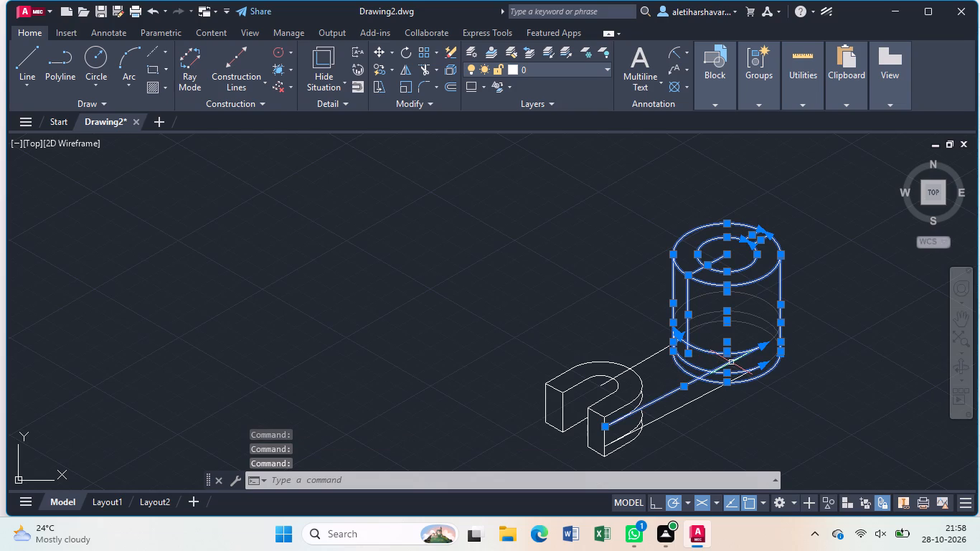
{"action": "left_click", "coordinate": [731, 362], "text": "ctrl"}
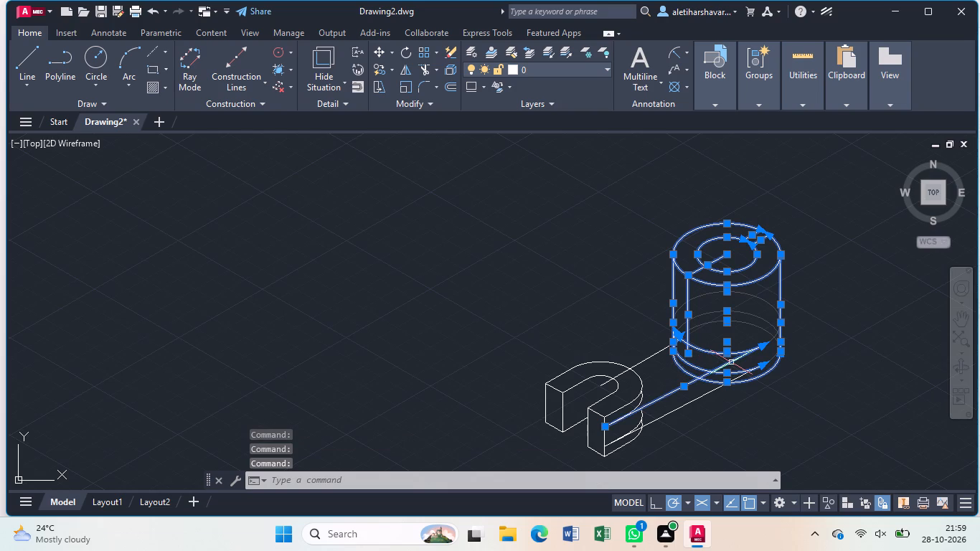
{"action": "left_click", "coordinate": [731, 362], "text": "shift"}
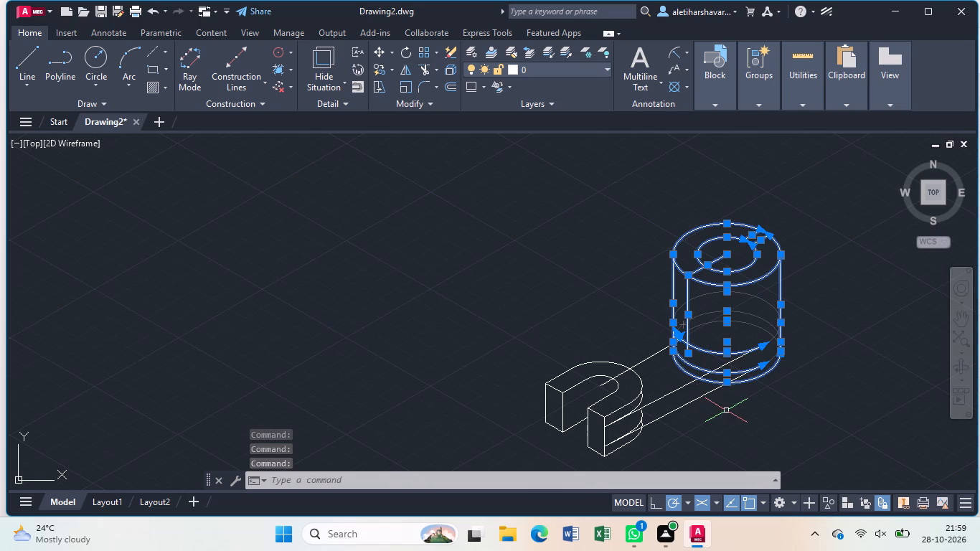
{"action": "type", "text": "mo"}
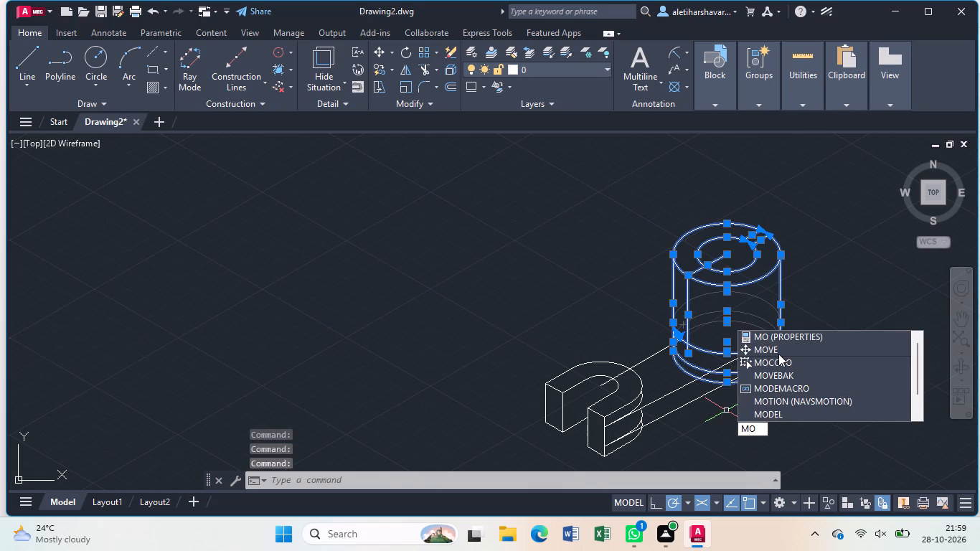
{"action": "left_click", "coordinate": [778, 352]}
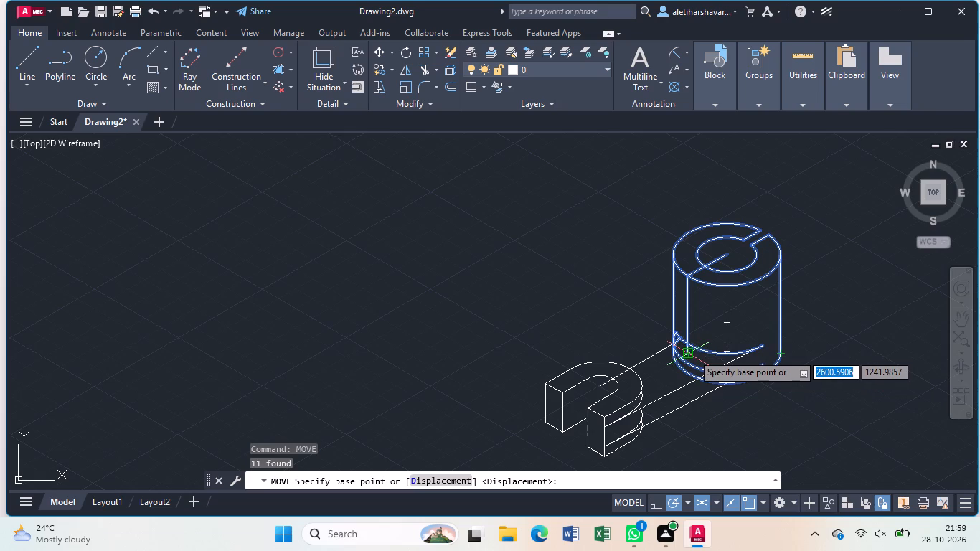
{"action": "left_click", "coordinate": [692, 354]}
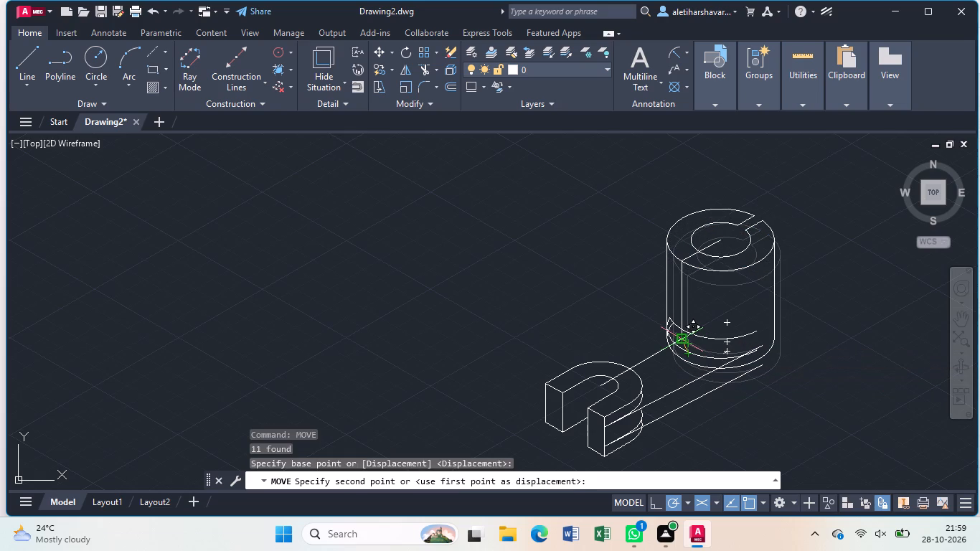
{"action": "left_click", "coordinate": [678, 339]}
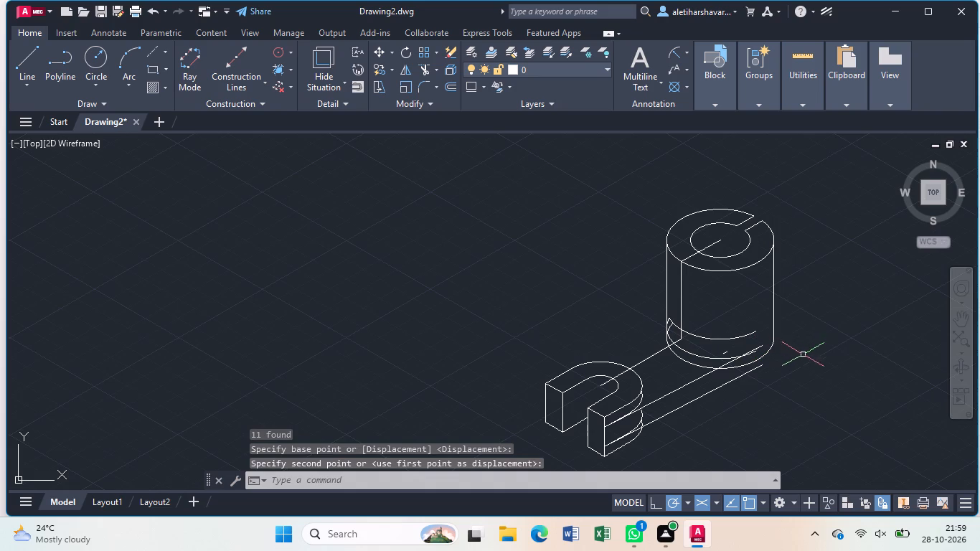
Delete the two parallel lower arm lines running from the U-shaped end's front edge to the cylinder base.
{"action": "left_click", "coordinate": [702, 377]}
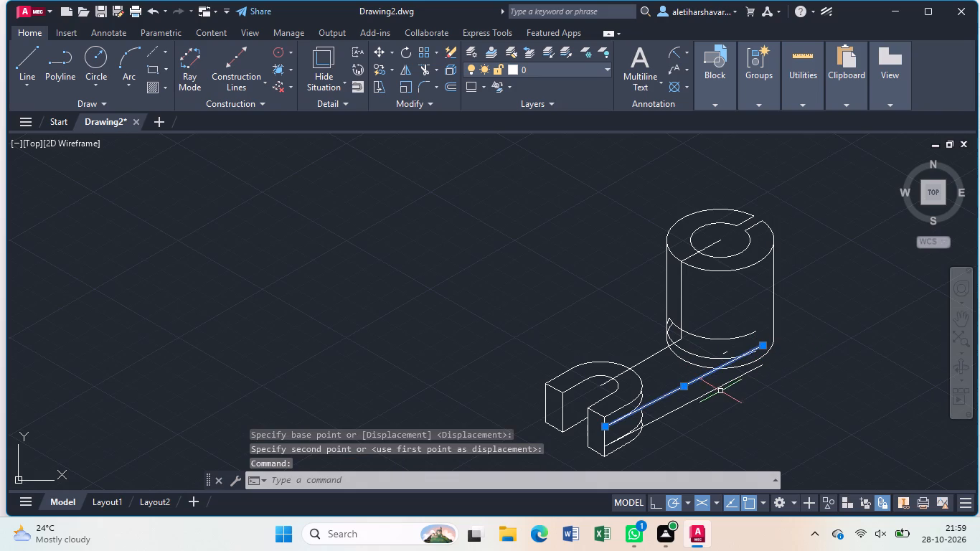
{"action": "left_click", "coordinate": [717, 389]}
{"action": "key", "text": "Delete"}
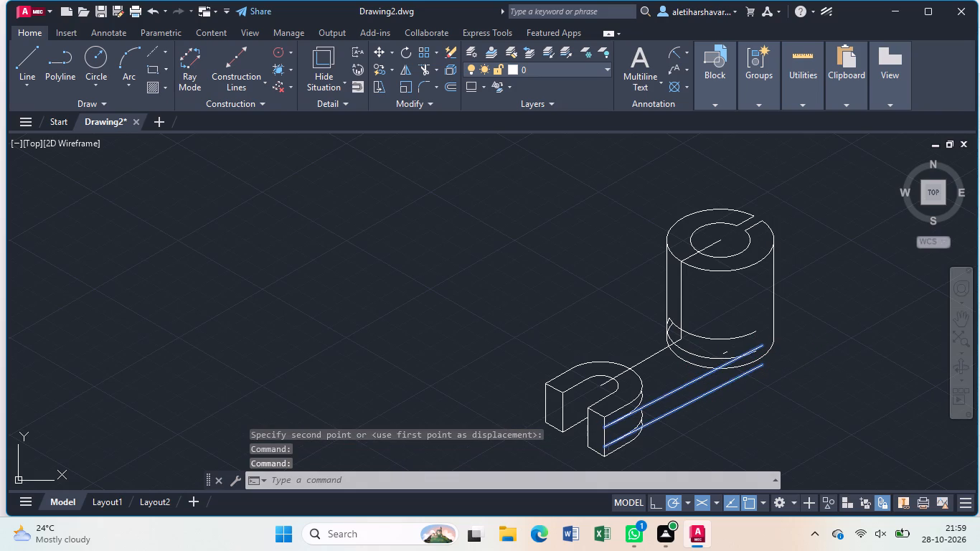
Draw a line about 172 units long at 30° from the upper arc's end on the U-shaped end's front edge, past the cylinder.
{"action": "key", "text": "l"}
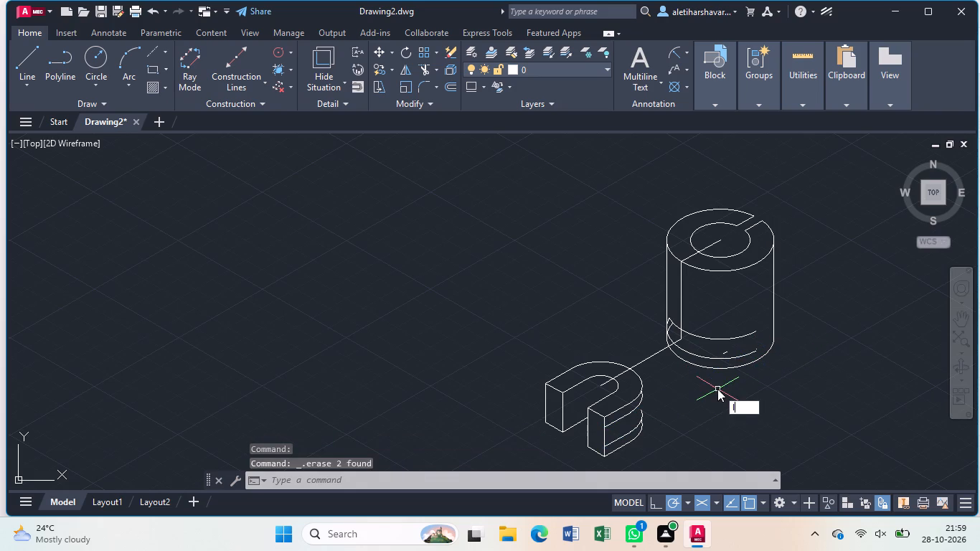
{"action": "key", "text": "Return"}
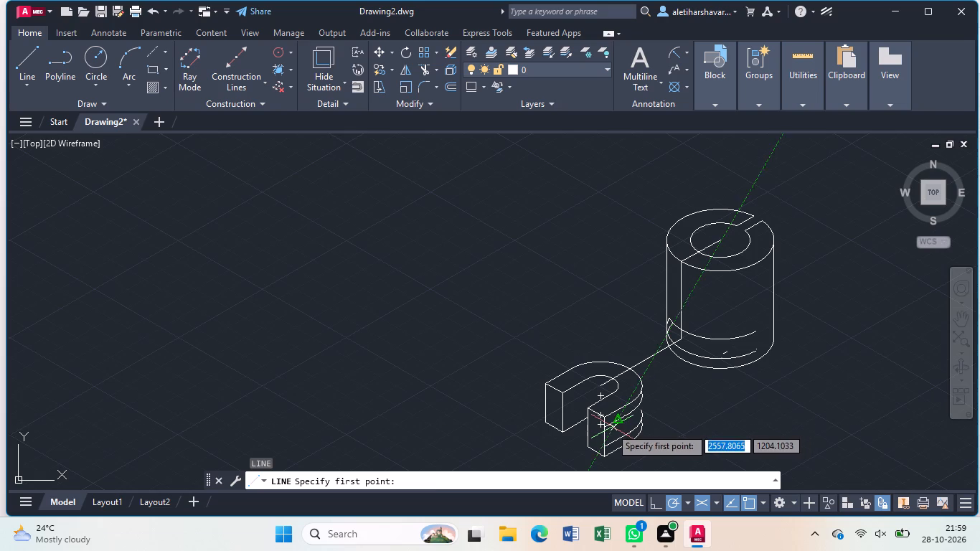
{"action": "left_click", "coordinate": [606, 427]}
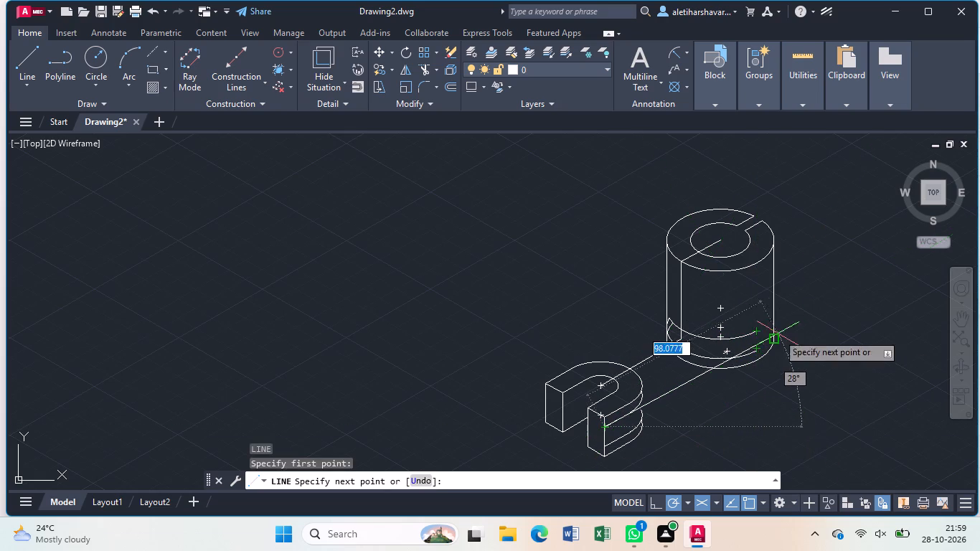
{"action": "left_click", "coordinate": [806, 304]}
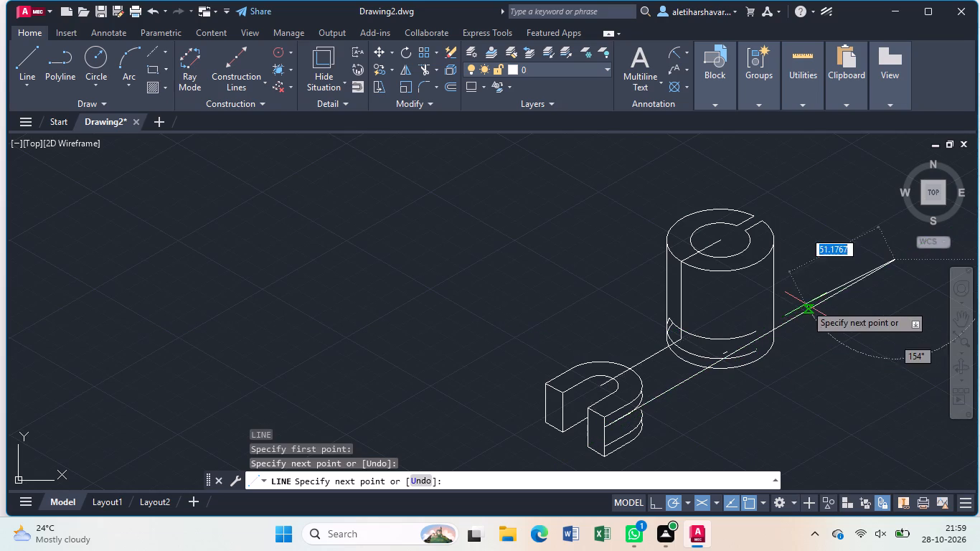
{"action": "key", "text": "Escape"}
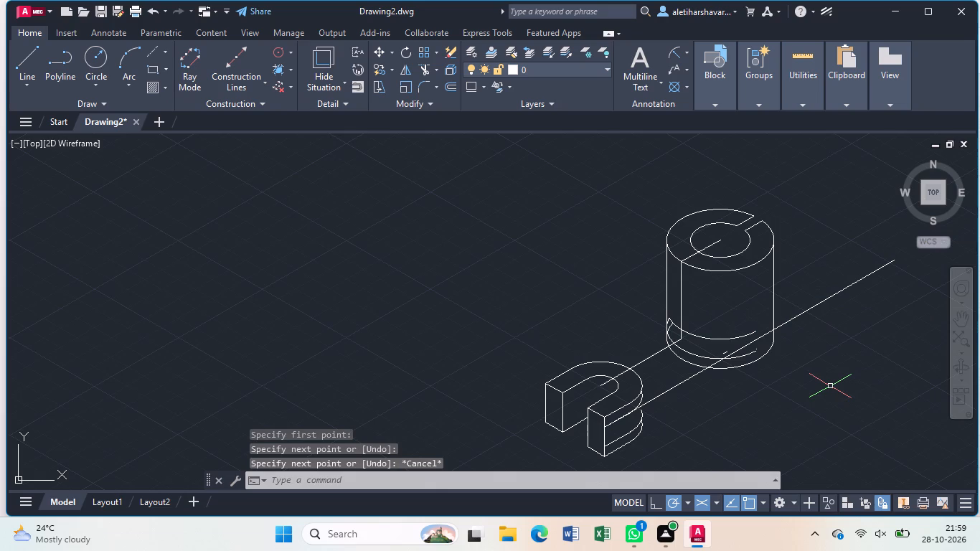
Draw a second arm line from the lower arc's end on the U-shaped end's front edge, running past the cylinder base.
{"action": "key", "text": "l"}
{"action": "key", "text": "Return"}
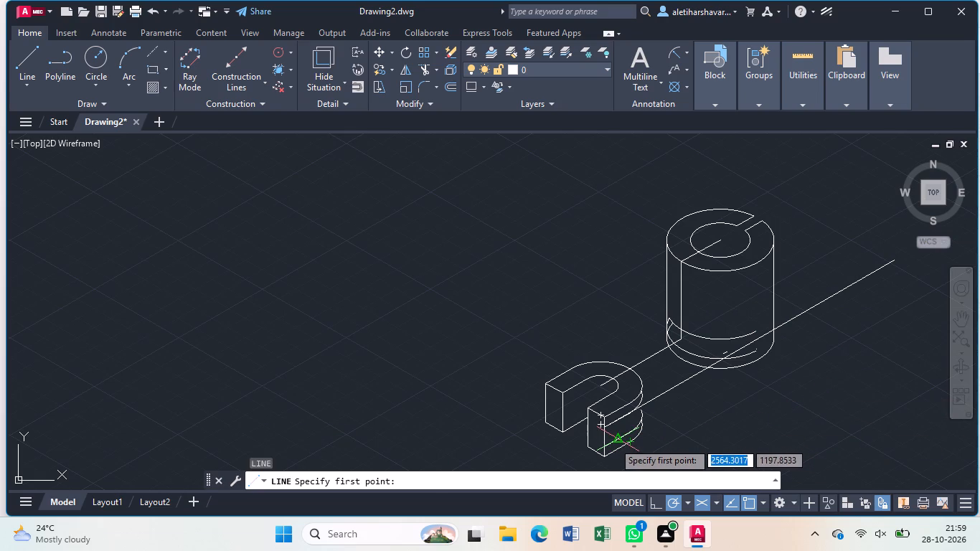
{"action": "left_click", "coordinate": [606, 446]}
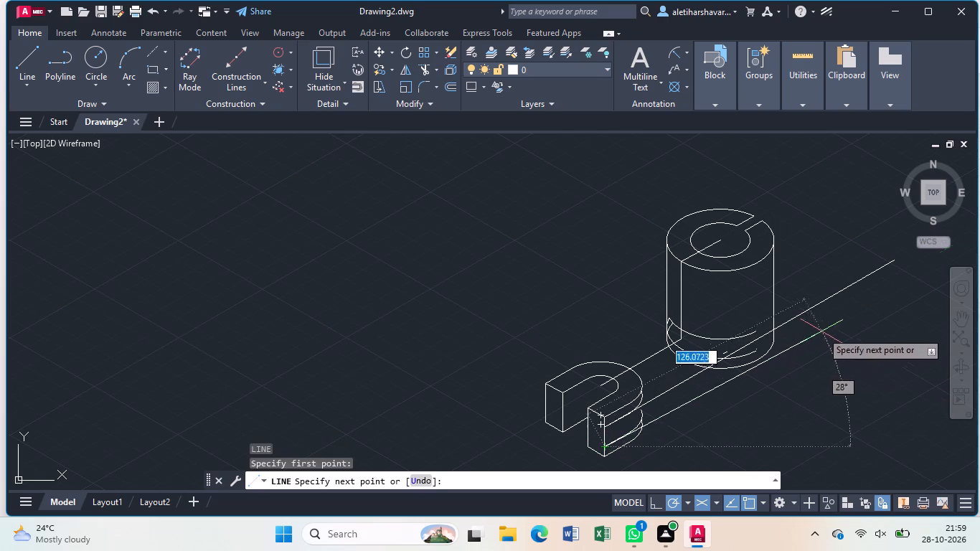
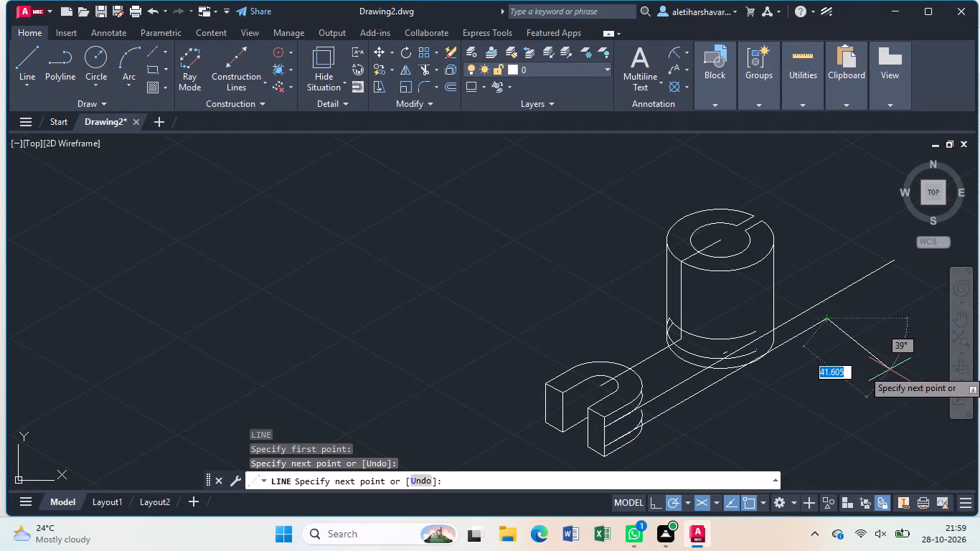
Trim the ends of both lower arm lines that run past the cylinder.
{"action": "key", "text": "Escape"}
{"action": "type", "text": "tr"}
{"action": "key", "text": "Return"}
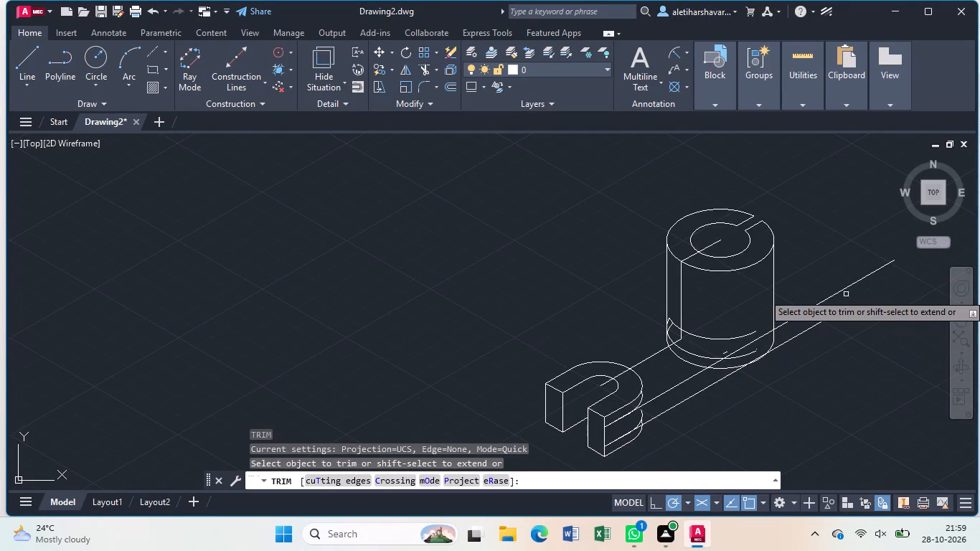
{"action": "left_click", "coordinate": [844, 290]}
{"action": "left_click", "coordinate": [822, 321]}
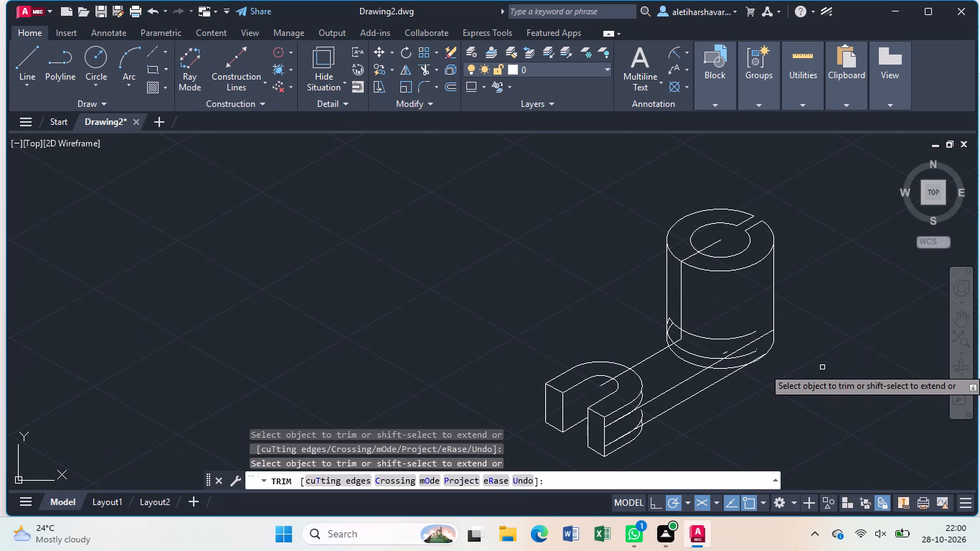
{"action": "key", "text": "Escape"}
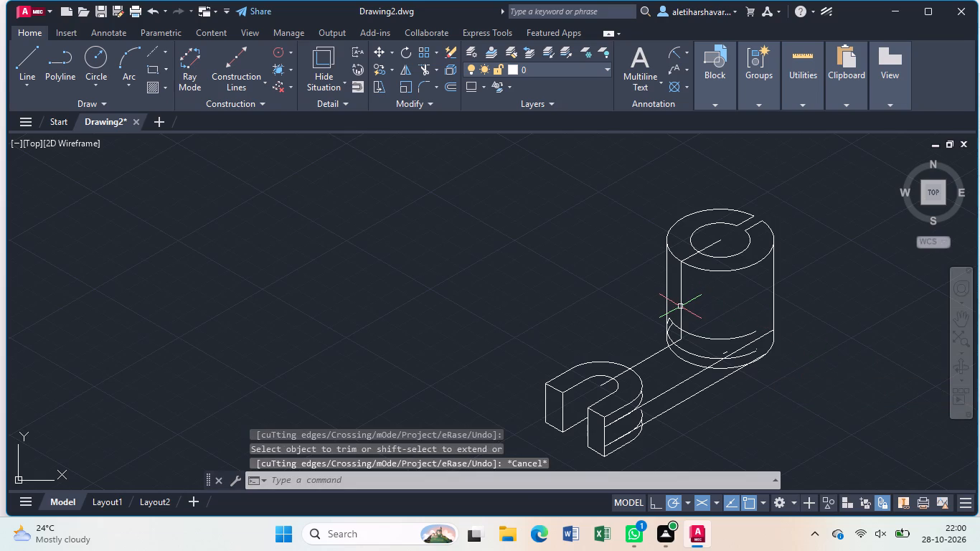
Undo the arm-line trim, both new arm lines, the deletion of the previous pair and the move of the slotted cylinder.
{"action": "key", "text": "ctrl+z"}
{"action": "key", "text": "ctrl+z"}
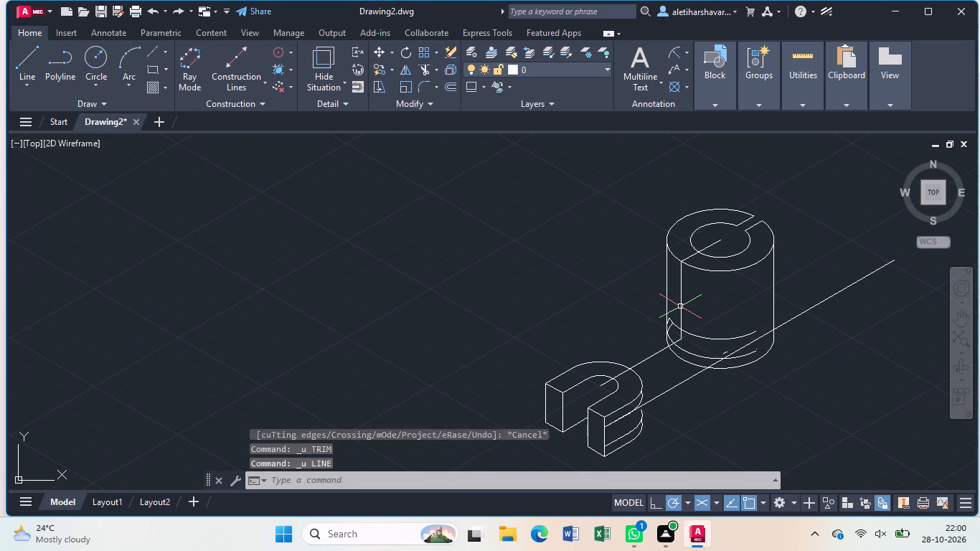
{"action": "key", "text": "ctrl+z"}
{"action": "key", "text": "ctrl+z"}
{"action": "key", "text": "ctrl+z"}
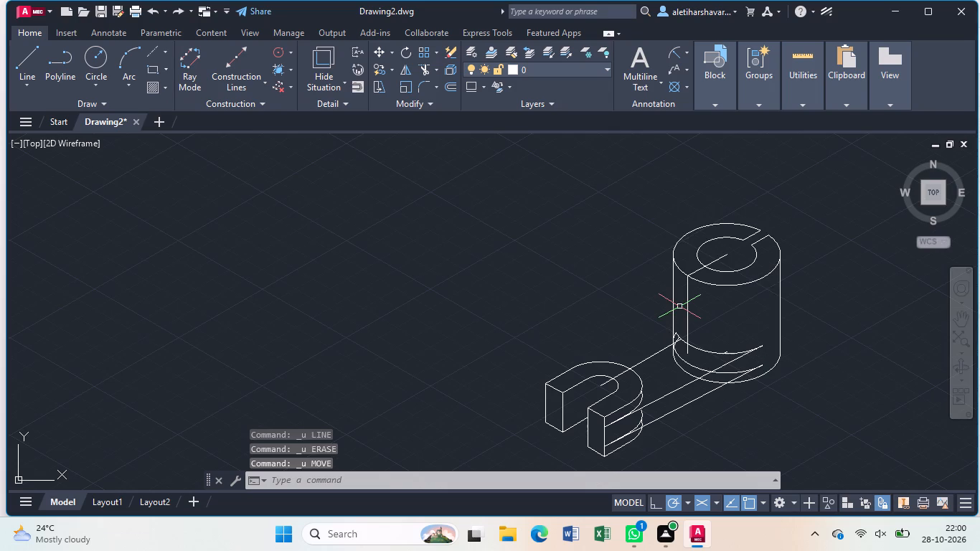
{"action": "key", "text": "ctrl+z"}
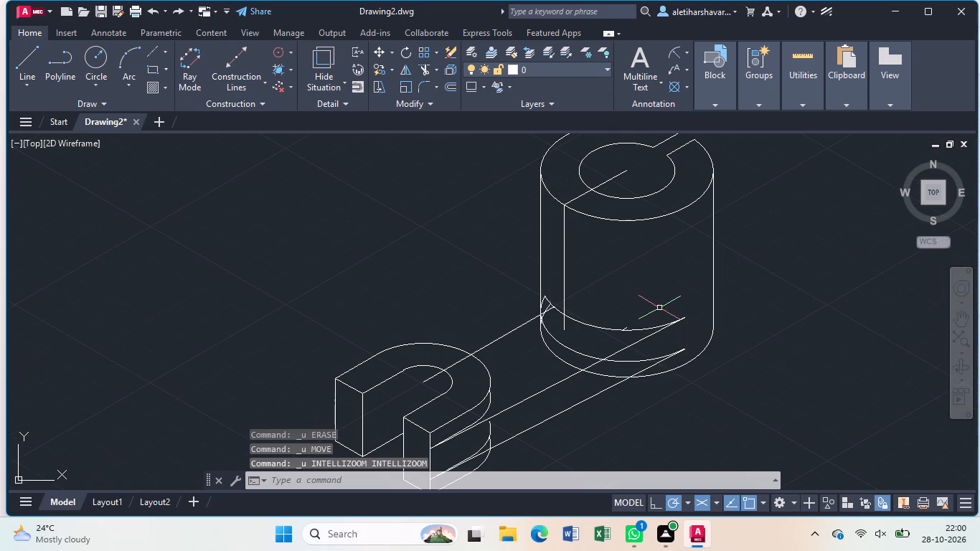
Delete the arm's centre line, the cylinder's inner vertical line and the centre-to-rim line on its top face.
{"action": "left_click", "coordinate": [490, 343]}
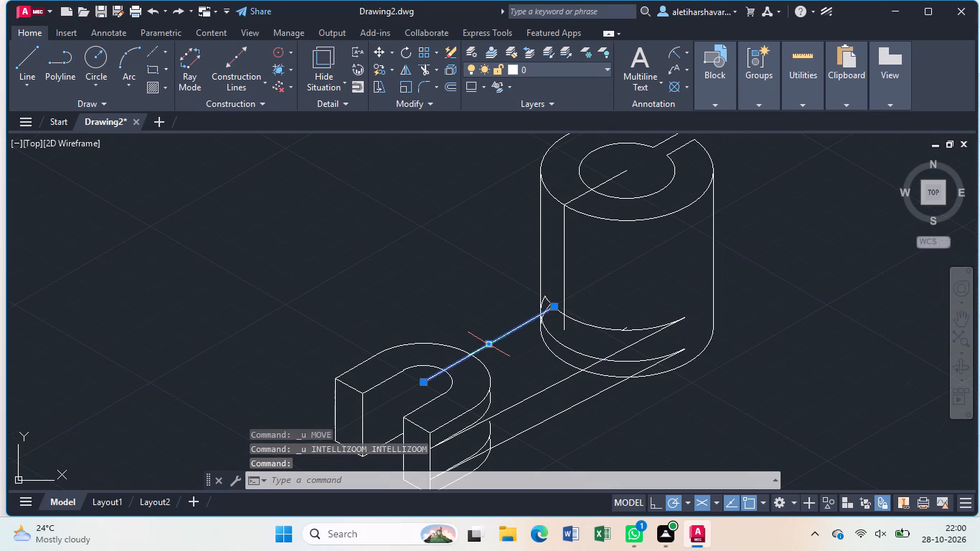
{"action": "key", "text": "Delete"}
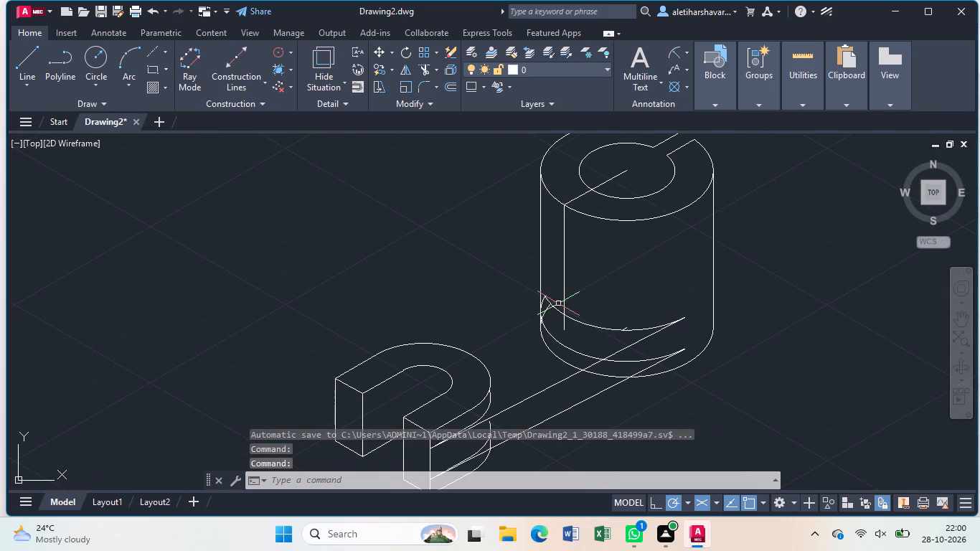
{"action": "left_click", "coordinate": [564, 291]}
{"action": "key", "text": "Delete"}
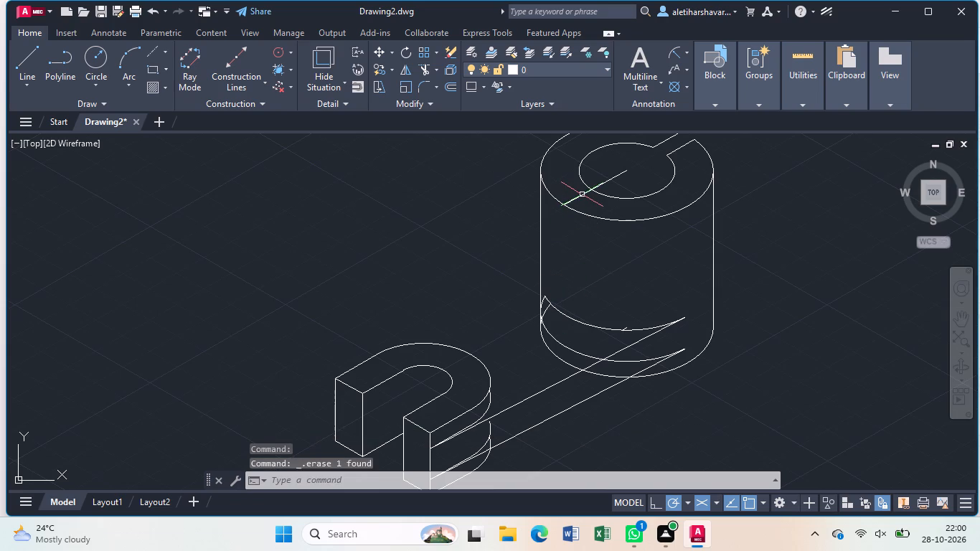
{"action": "left_click", "coordinate": [582, 194]}
{"action": "key", "text": "Delete"}
Draw a line from the cylinder's top centre to its rim, continuing at 210° past the U-shaped end's arc.
{"action": "key", "text": "l"}
{"action": "key", "text": "Return"}
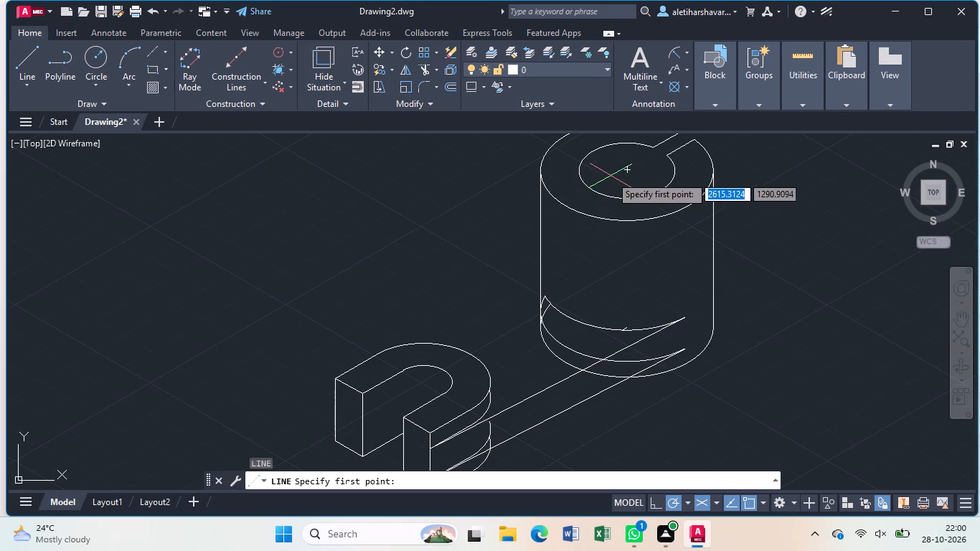
{"action": "left_click", "coordinate": [625, 167]}
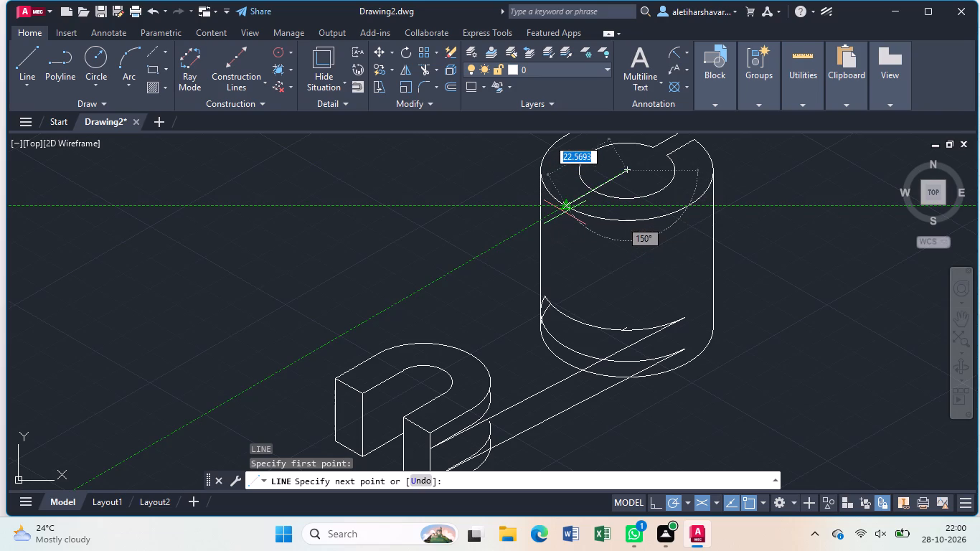
{"action": "left_click", "coordinate": [565, 208]}
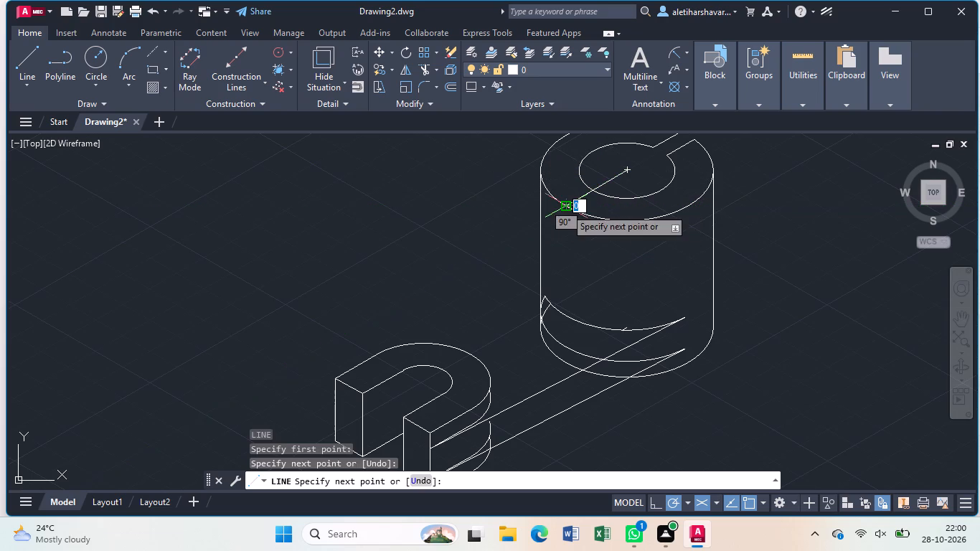
{"action": "left_click", "coordinate": [300, 354]}
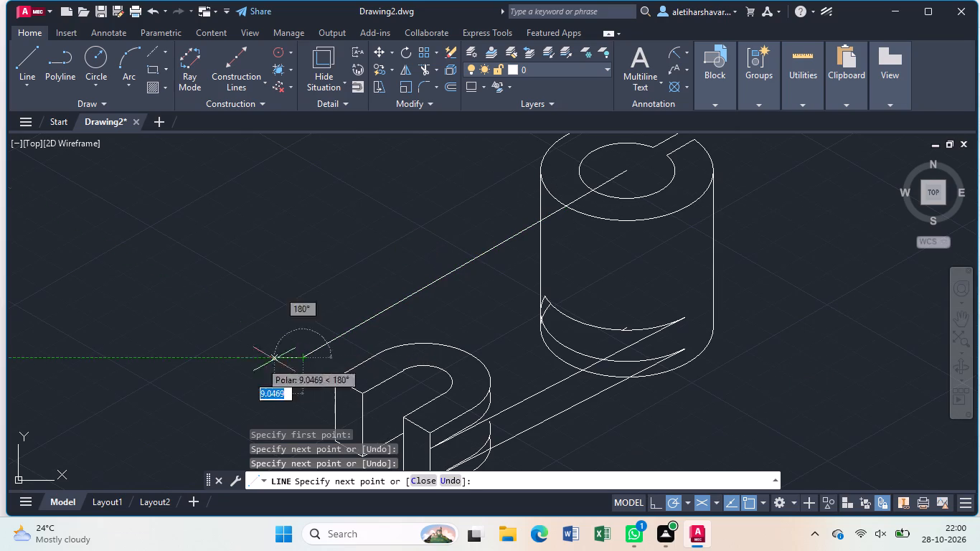
{"action": "key", "text": "Escape"}
Draw a vertical line up from the centre of the U-shaped end's inner arc, crossing the long 30° line.
{"action": "key", "text": "l"}
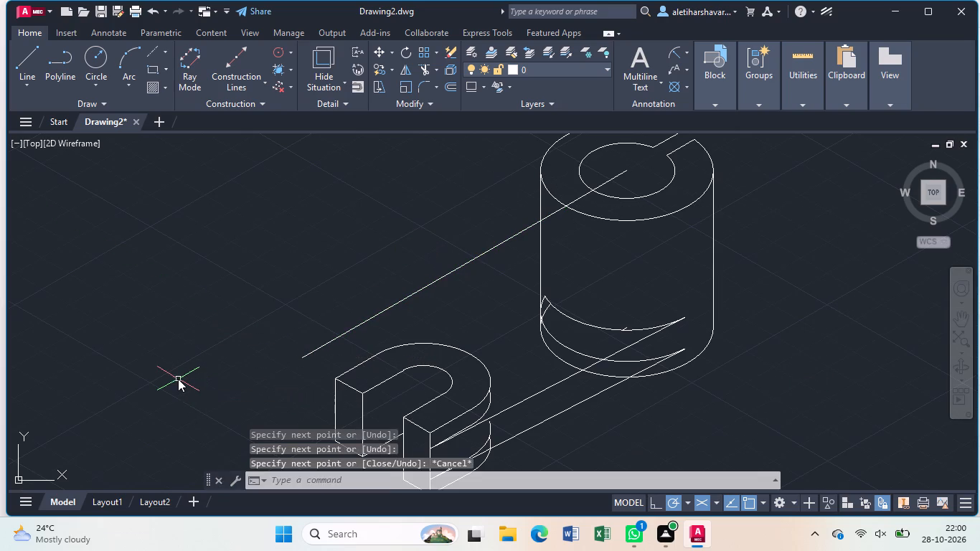
{"action": "key", "text": "Return"}
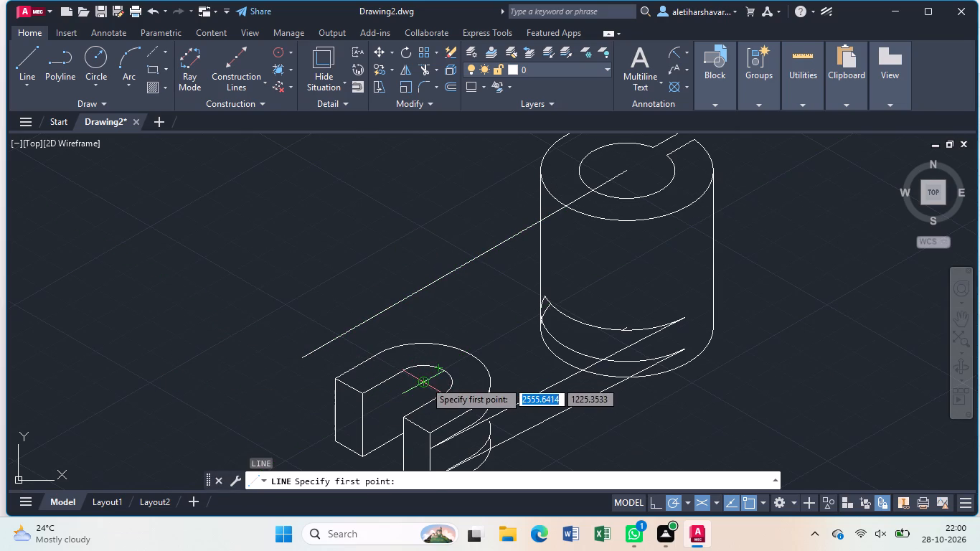
{"action": "left_click", "coordinate": [425, 381]}
{"action": "left_click", "coordinate": [419, 261]}
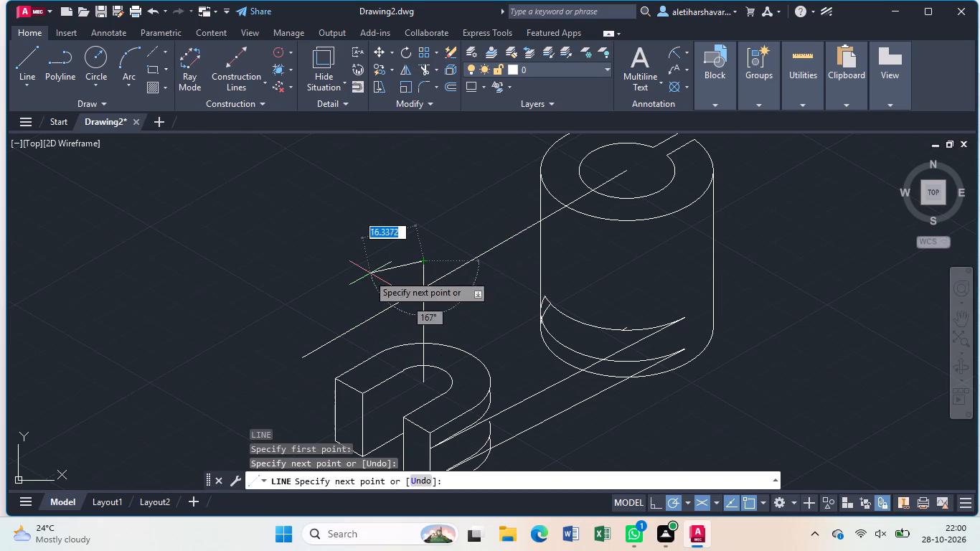
{"action": "key", "text": "Escape"}
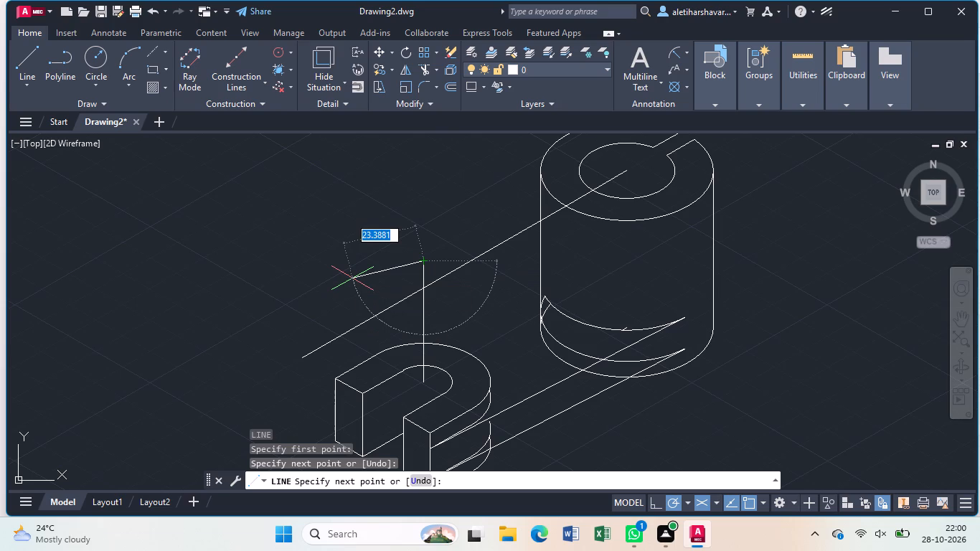
Trim the overhanging ends of the vertical line and the long sloping line to a corner where they cross.
{"action": "type", "text": "tr"}
{"action": "key", "text": "Return"}
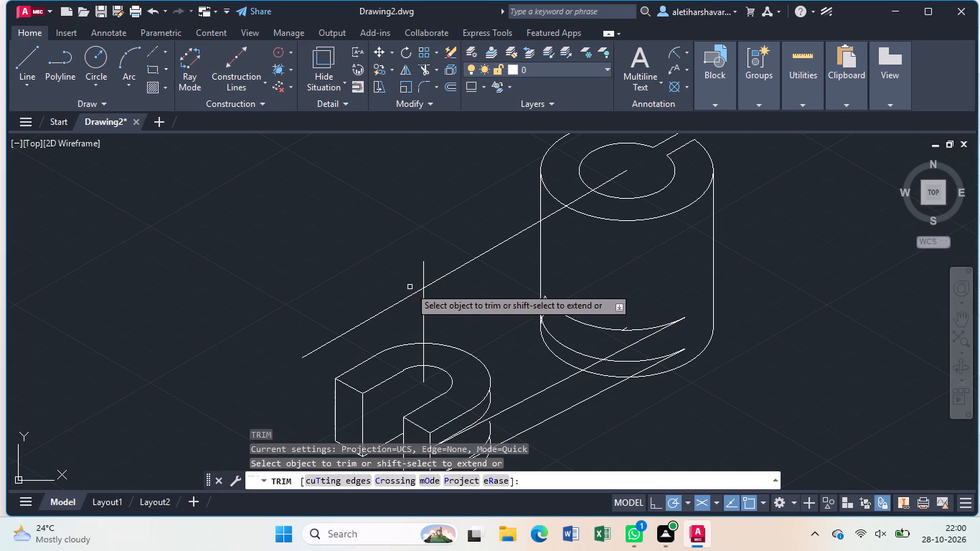
{"action": "left_click", "coordinate": [423, 269]}
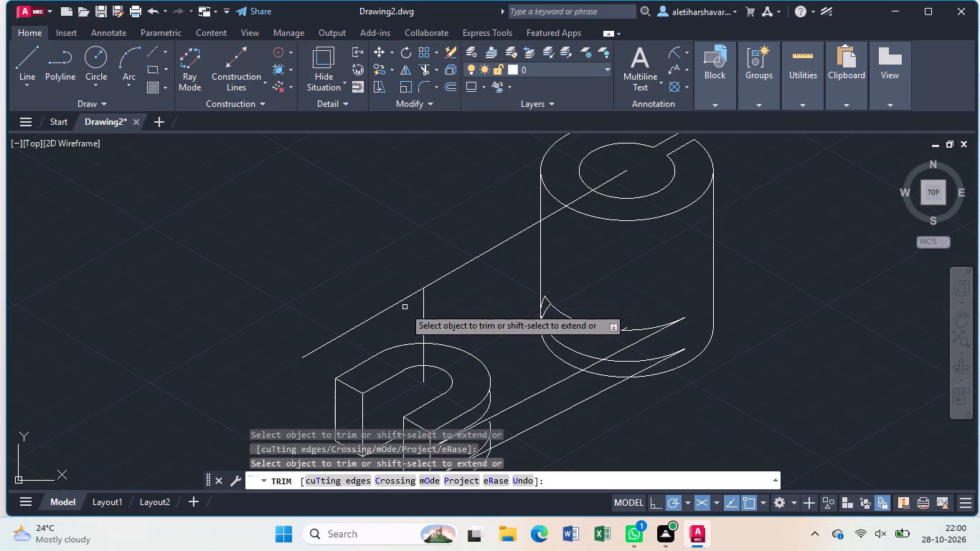
{"action": "left_click", "coordinate": [388, 307]}
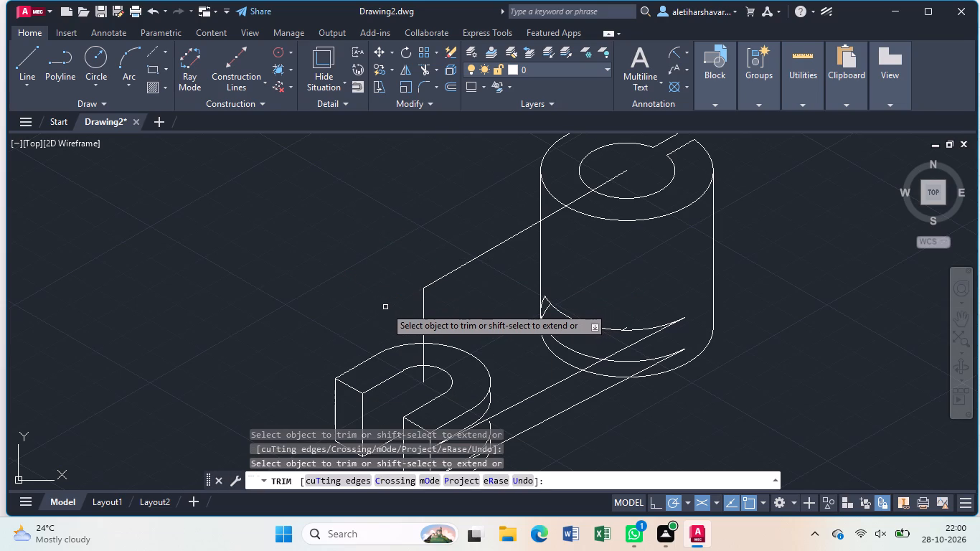
{"action": "key", "text": "Escape"}
Draw a vertical line from the sloping line's intersection with the cylinder's top rim down to the base arcs.
{"action": "key", "text": "l"}
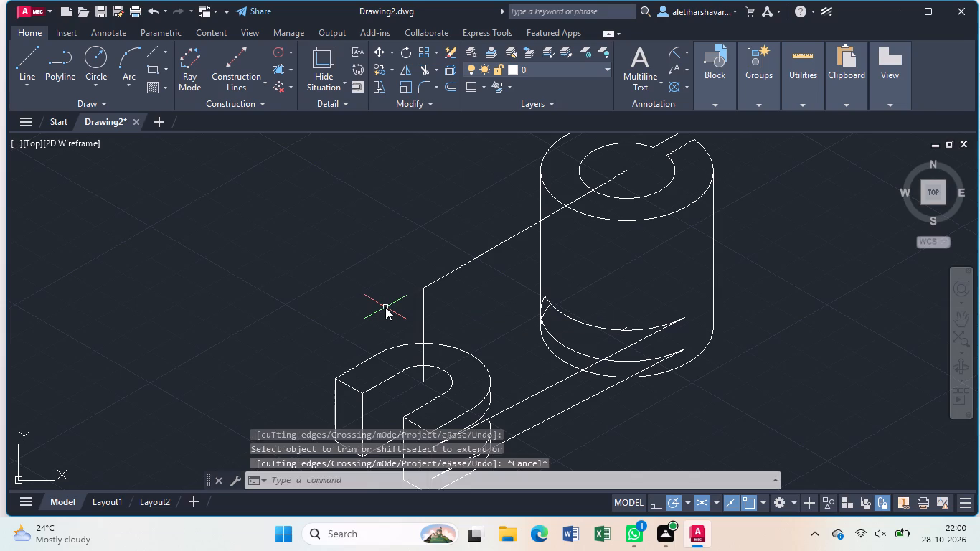
{"action": "key", "text": "Return"}
{"action": "left_click", "coordinate": [567, 202]}
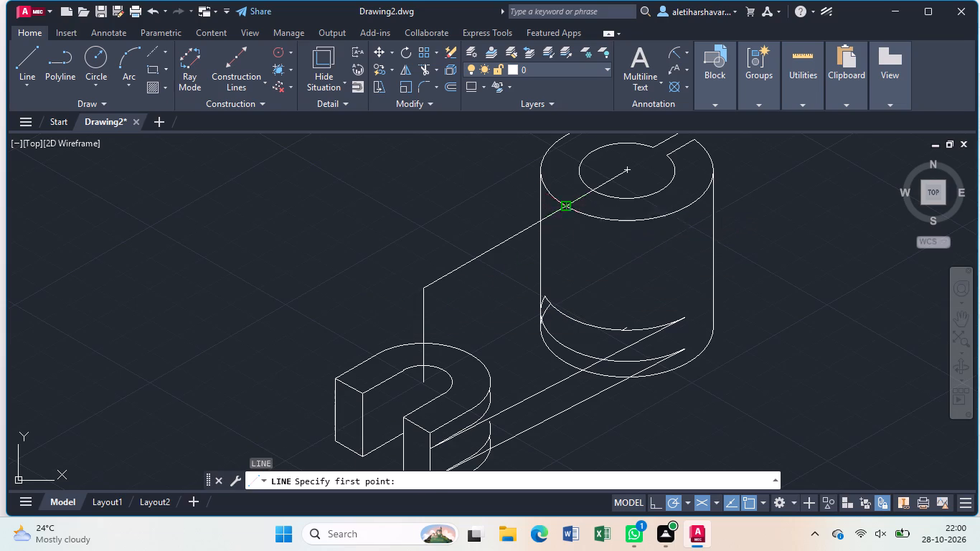
{"action": "left_click", "coordinate": [565, 331]}
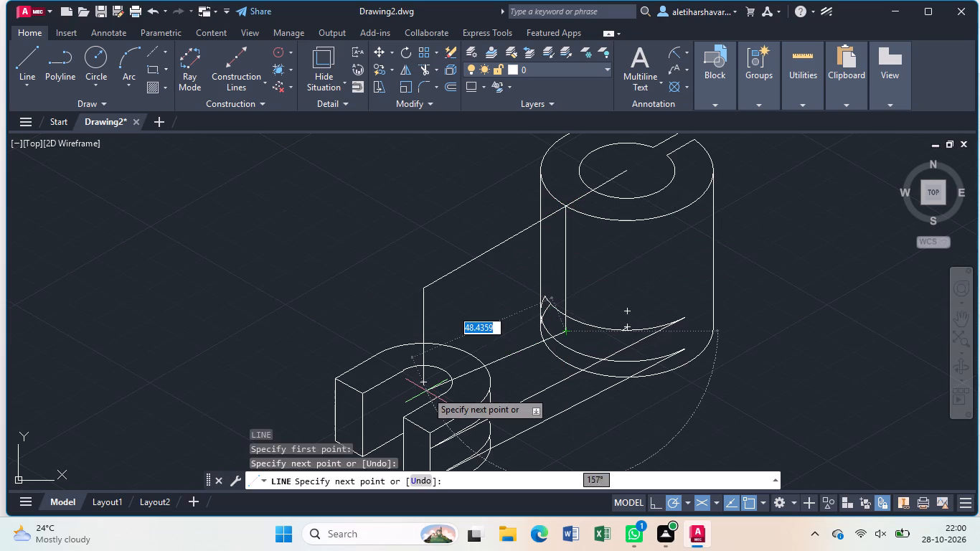
{"action": "key", "text": "Escape"}
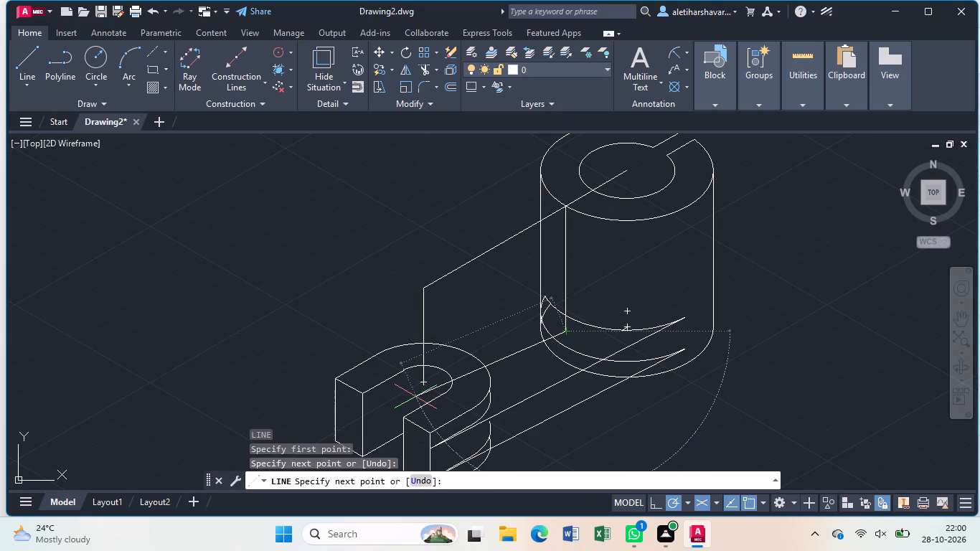
Draw the arm's centre line at 30° from the U-shaped end's inner arc centre to just inside the cylinder base.
{"action": "key", "text": "l"}
{"action": "key", "text": "Return"}
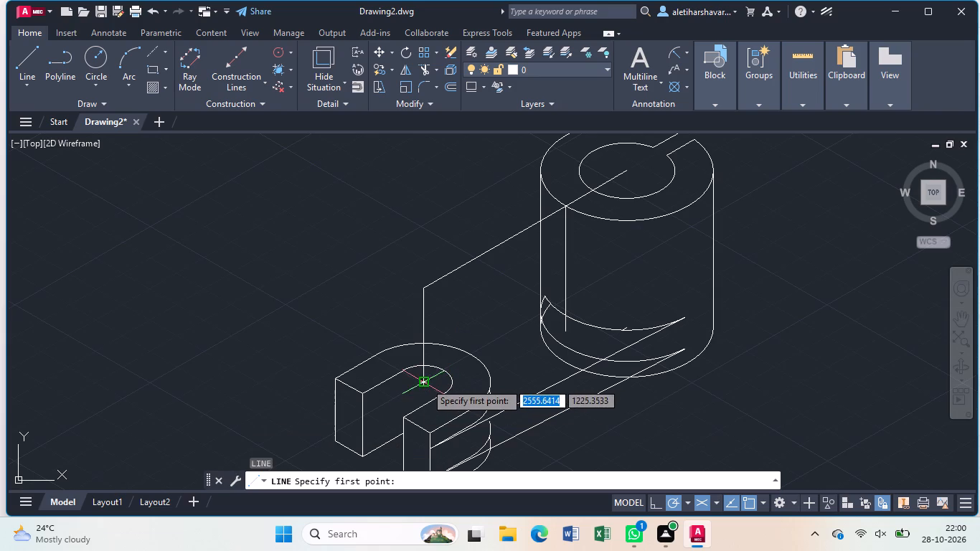
{"action": "left_click", "coordinate": [425, 382]}
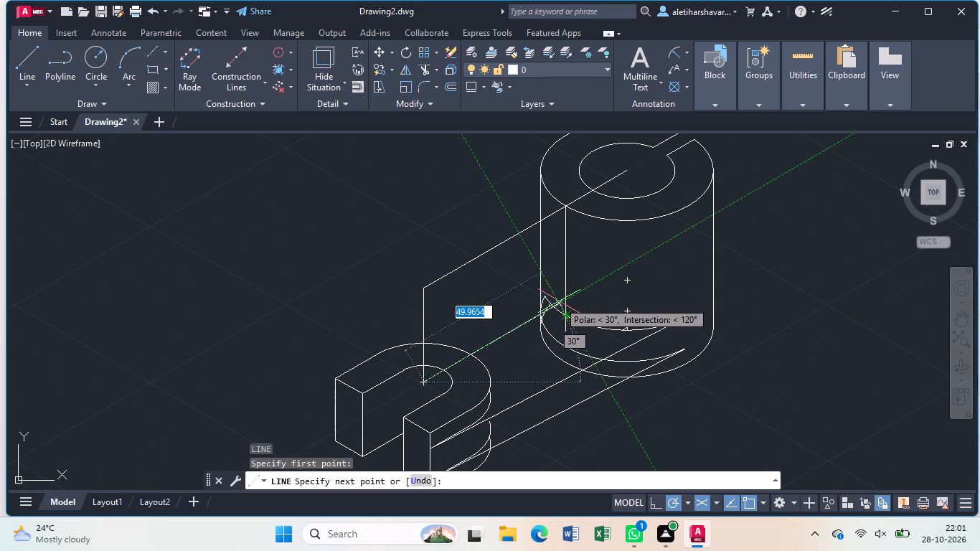
{"action": "left_click", "coordinate": [559, 301]}
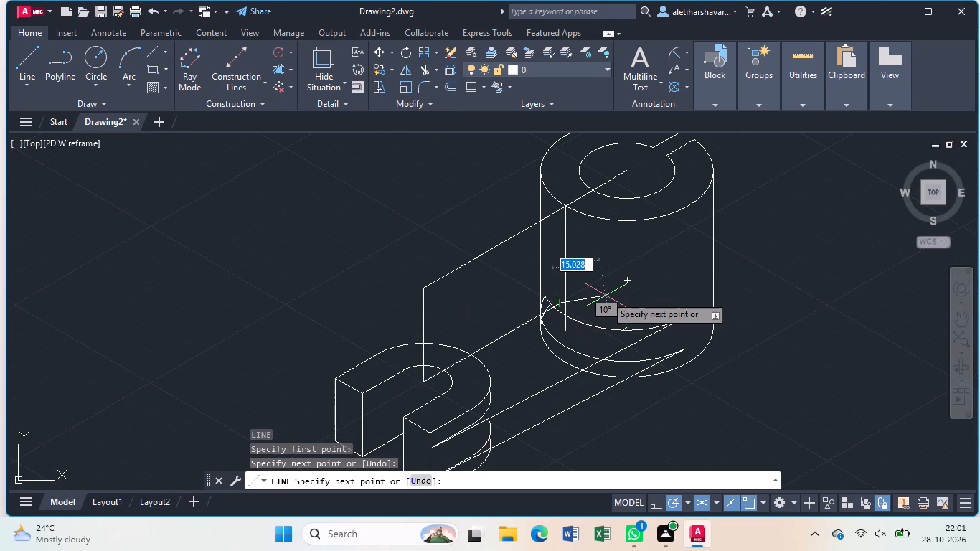
{"action": "key", "text": "Escape"}
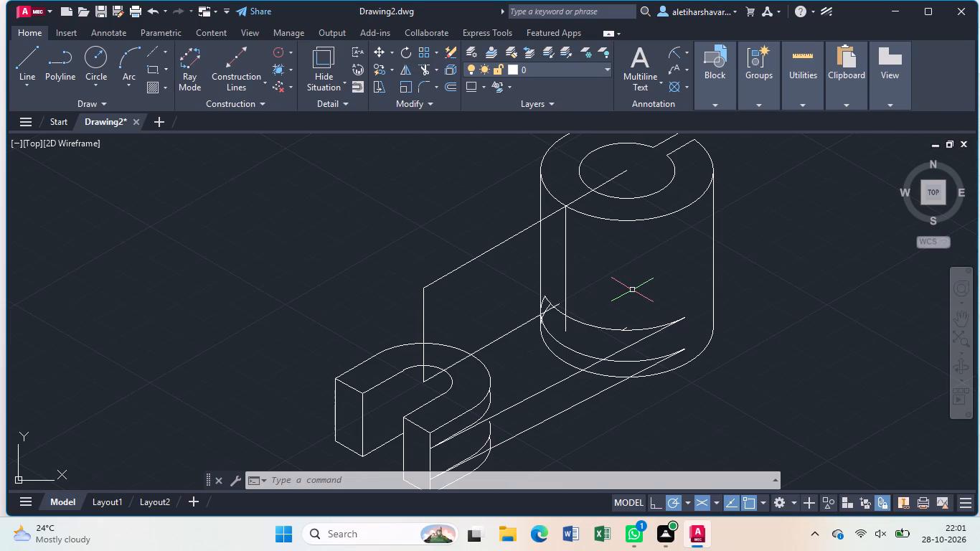
Draw the rib's top width line from the guide lines' intersection on the cylinder's top rim: 5 units at 330°, then 10 units back at 150°.
{"action": "scroll", "coordinate": [567, 184], "scroll_direction": "up", "scroll_amount": 1}
{"action": "key", "text": "l"}
{"action": "key", "text": "Return"}
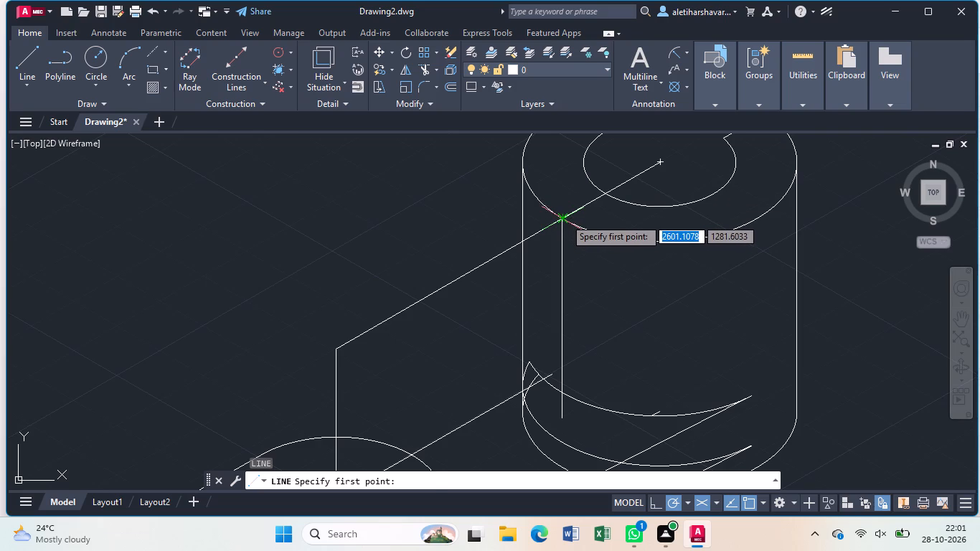
{"action": "left_click", "coordinate": [565, 218]}
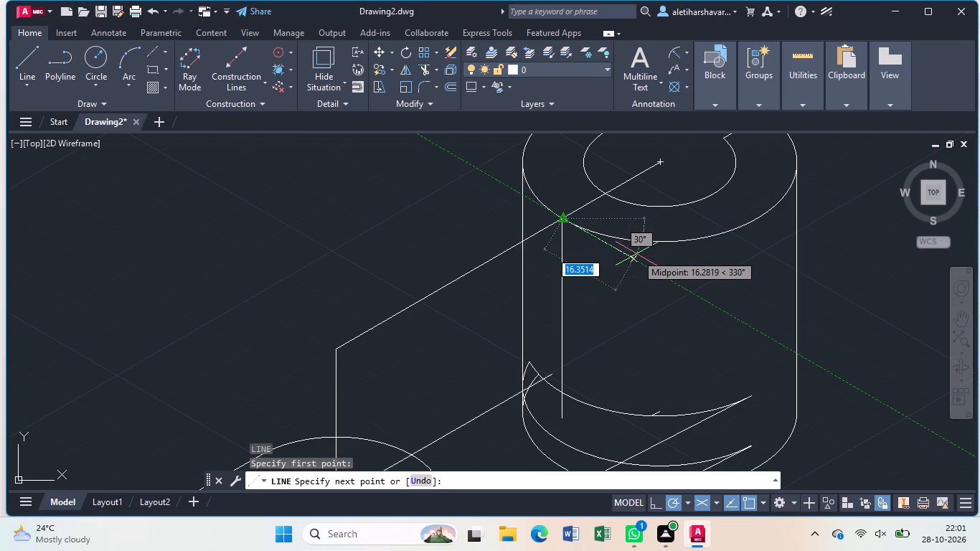
{"action": "key", "text": "5"}
{"action": "key", "text": "Return"}
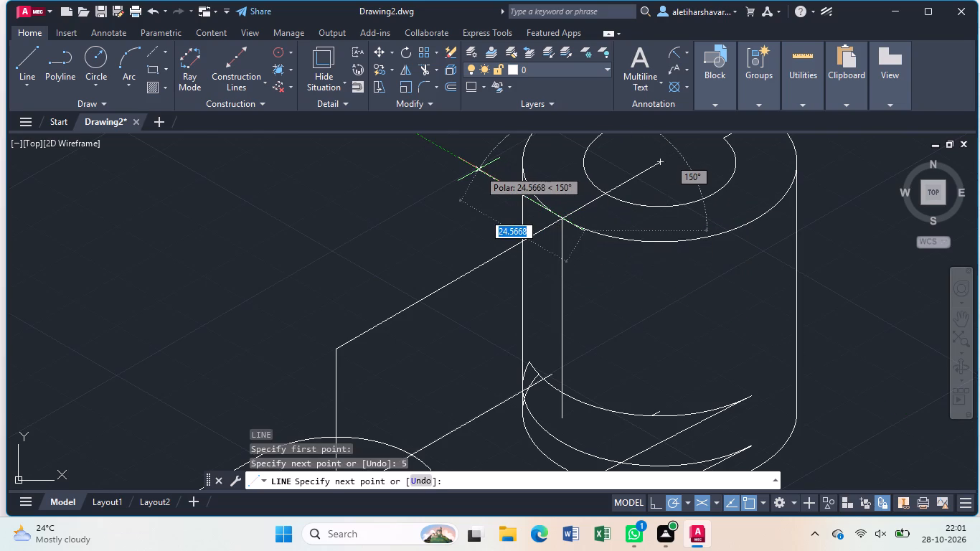
{"action": "key", "text": "1"}
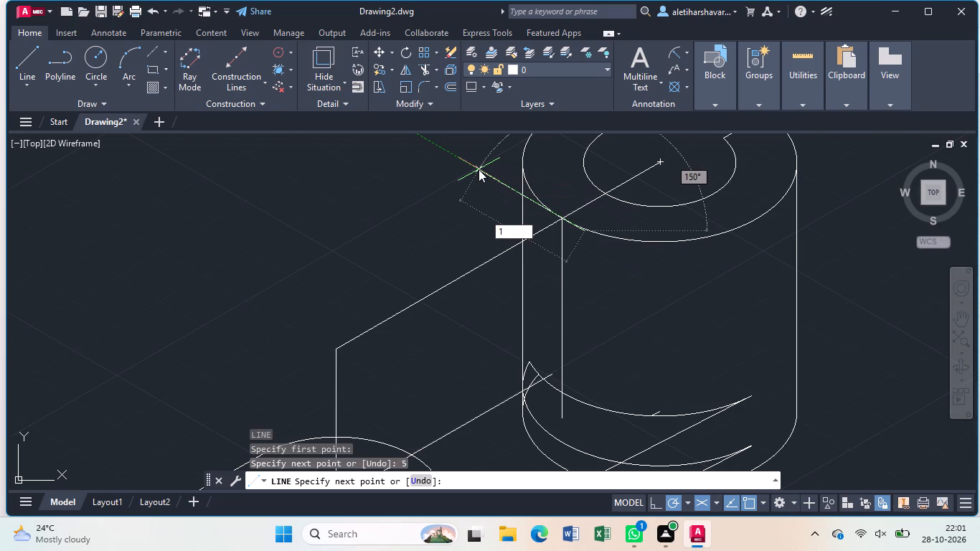
{"action": "key", "text": "0"}
{"action": "key", "text": "Return"}
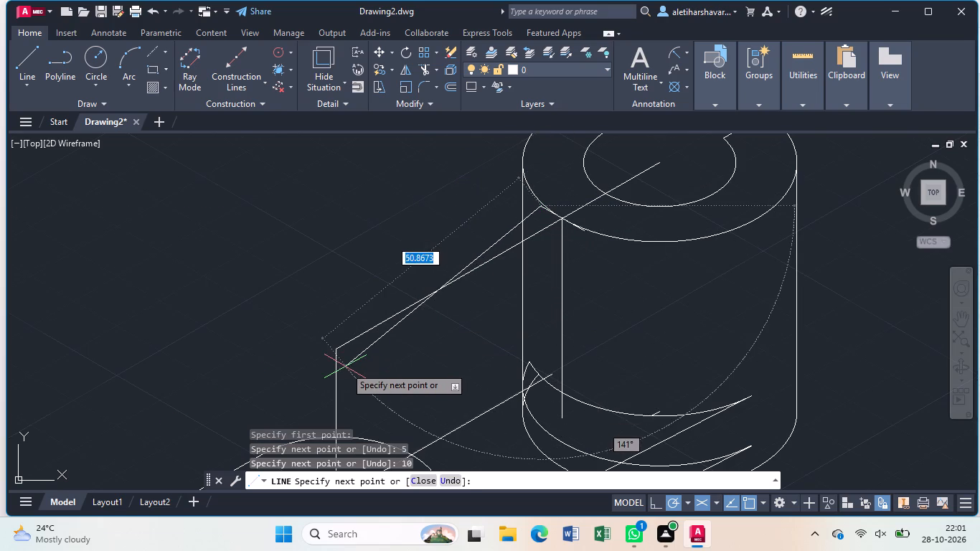
{"action": "scroll", "coordinate": [345, 367], "scroll_direction": "up", "scroll_amount": 1}
{"action": "middle_click_drag", "start_coordinate": [344, 367], "coordinate": [464, 198]}
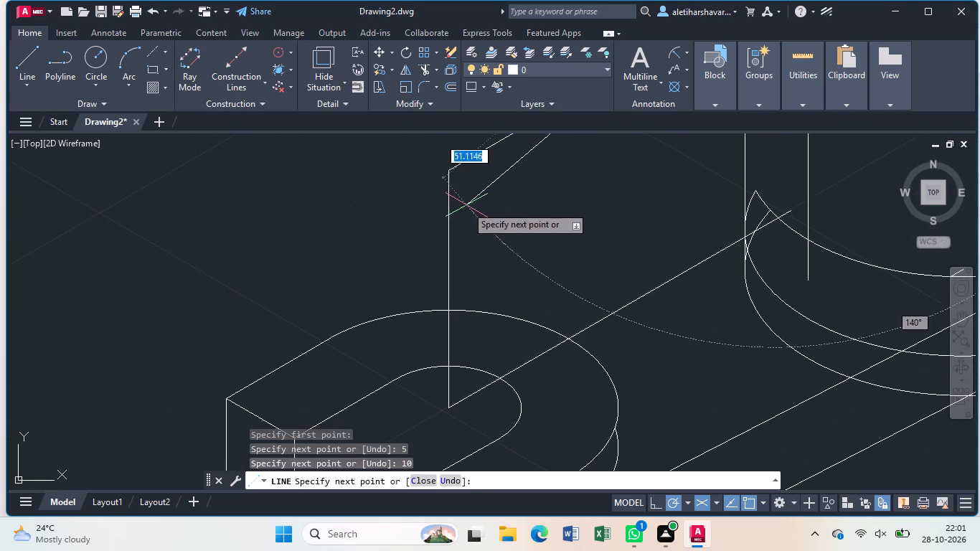
{"action": "scroll", "coordinate": [456, 242], "scroll_direction": "down", "scroll_amount": 1}
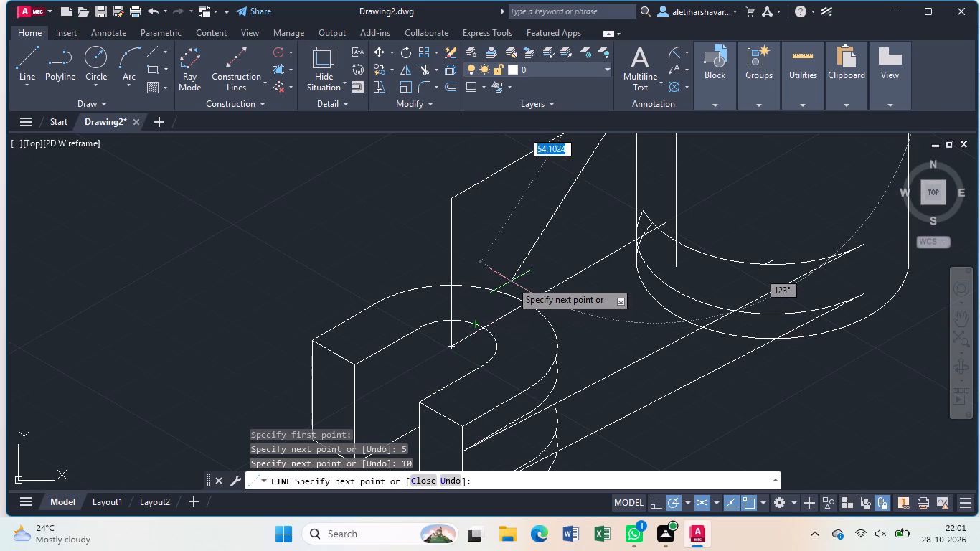
{"action": "key", "text": "Escape"}
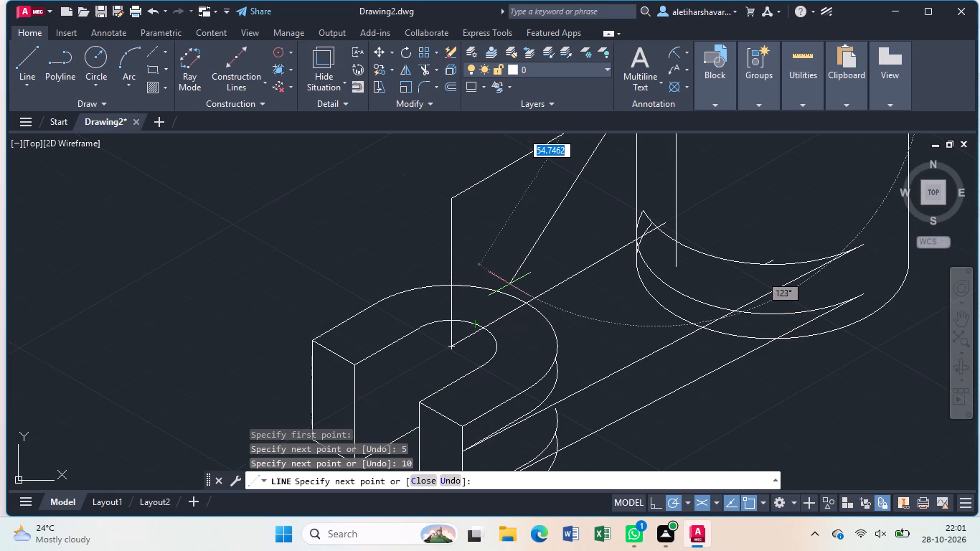
Draw the rib's lower width line from the centre line's crossing with the U-shaped end's outer arc: 5 units at 330°, then 10 back at 150°.
{"action": "key", "text": "l"}
{"action": "key", "text": "Return"}
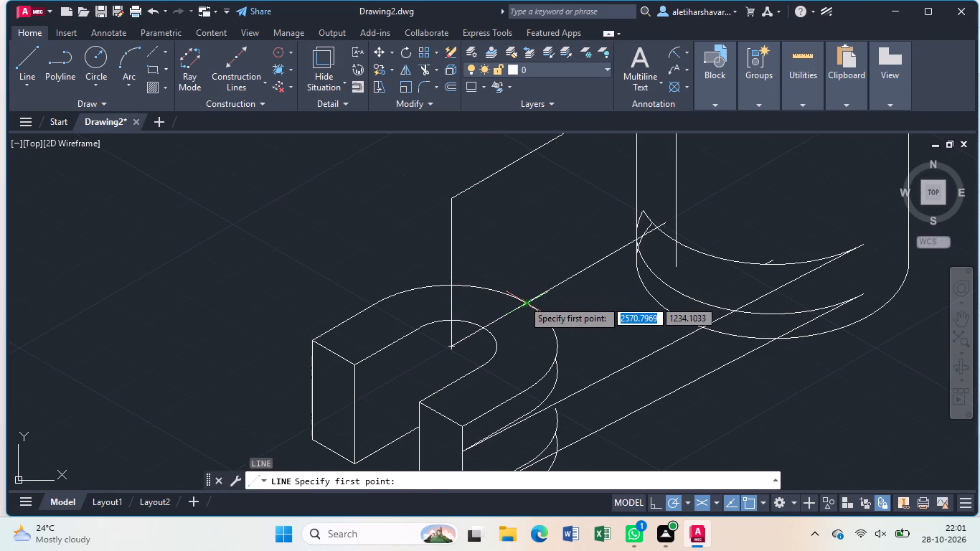
{"action": "left_click", "coordinate": [523, 301]}
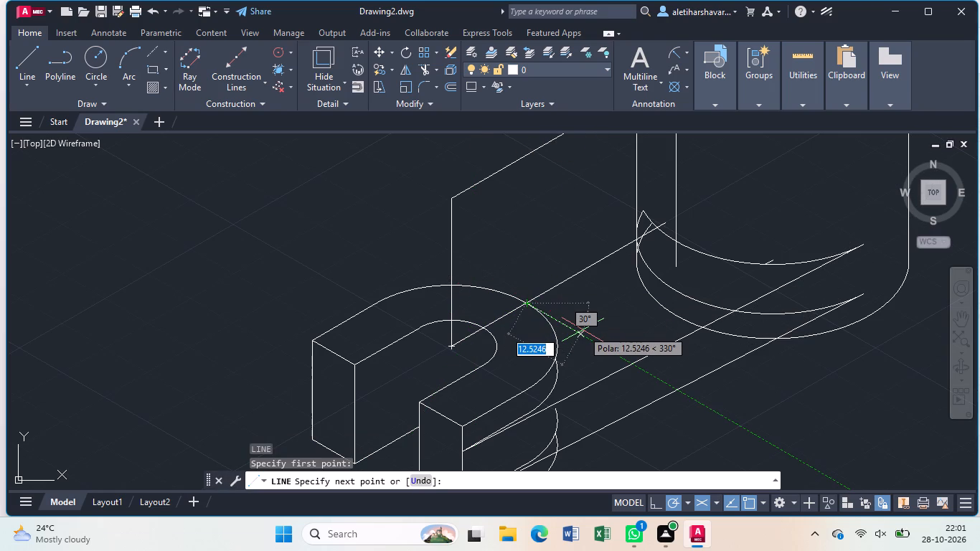
{"action": "key", "text": "5"}
{"action": "key", "text": "Return"}
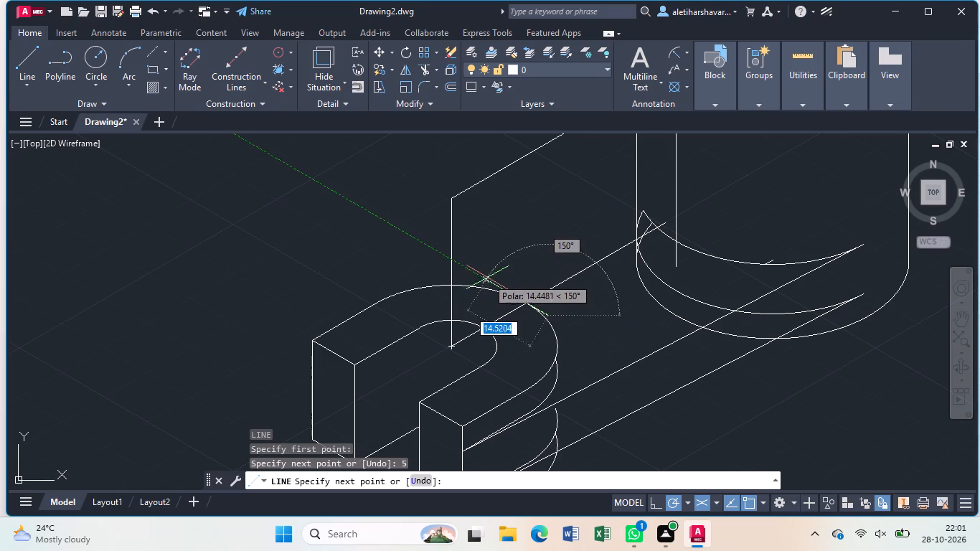
{"action": "key", "text": "1"}
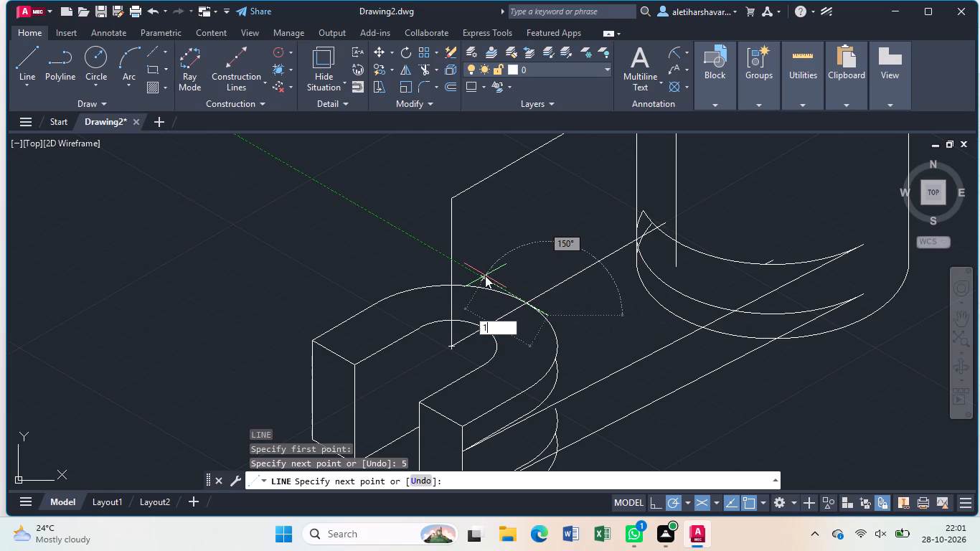
{"action": "key", "text": "0"}
{"action": "key", "text": "Return"}
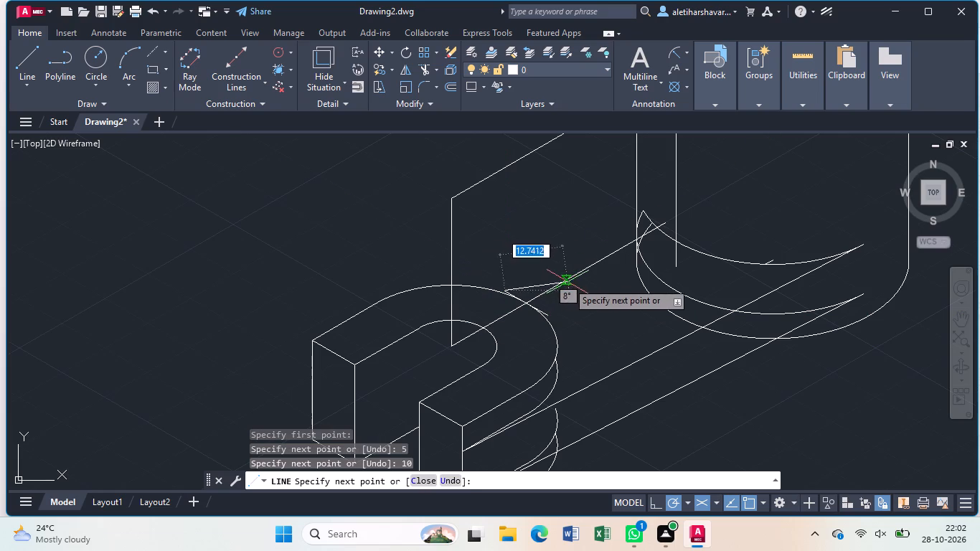
{"action": "key", "text": "Escape"}
Draw the rib's rear sloping edge between the 150° ends of the width lines on the cylinder rim and the U-shaped end.
{"action": "middle_click_drag", "start_coordinate": [558, 259], "coordinate": [557, 342]}
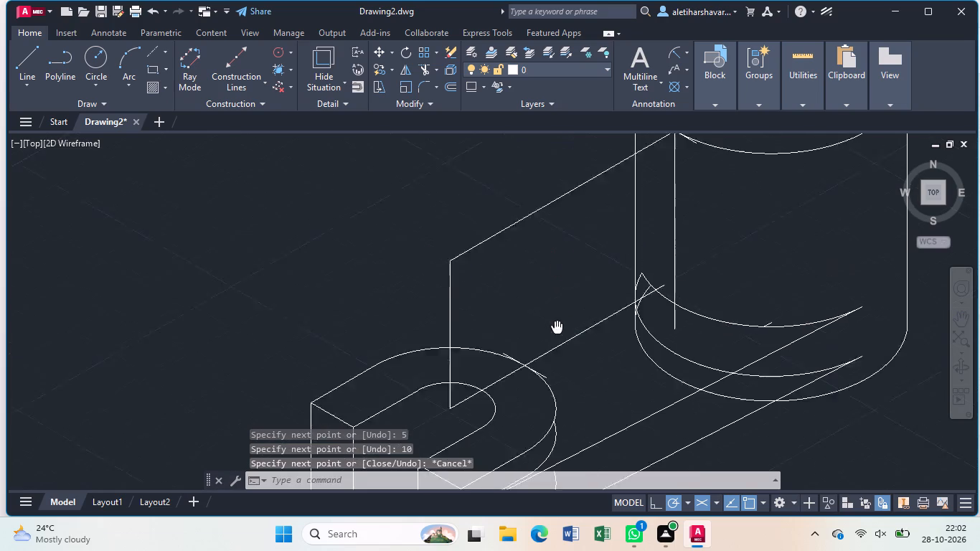
{"action": "middle_click_drag", "start_coordinate": [557, 342], "coordinate": [557, 361]}
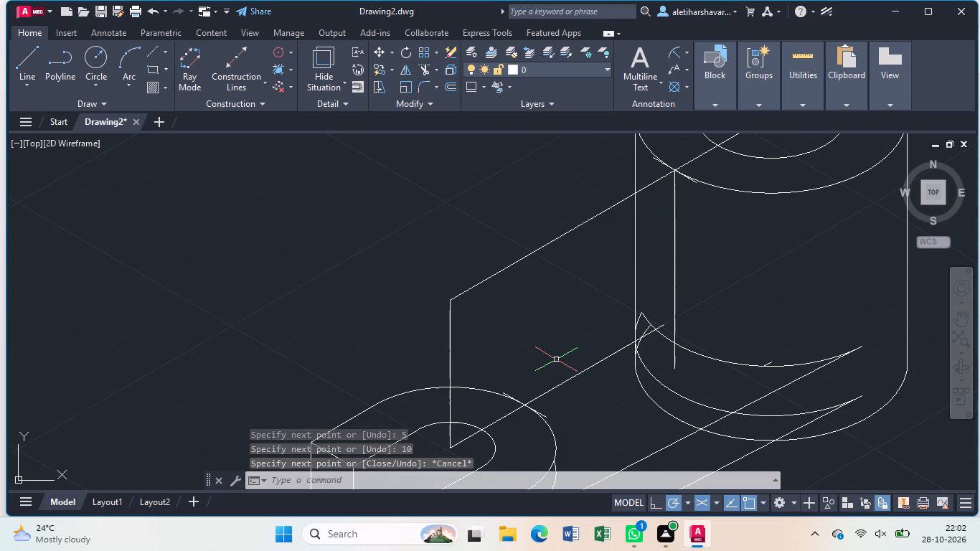
{"action": "key", "text": "l"}
{"action": "key", "text": "Return"}
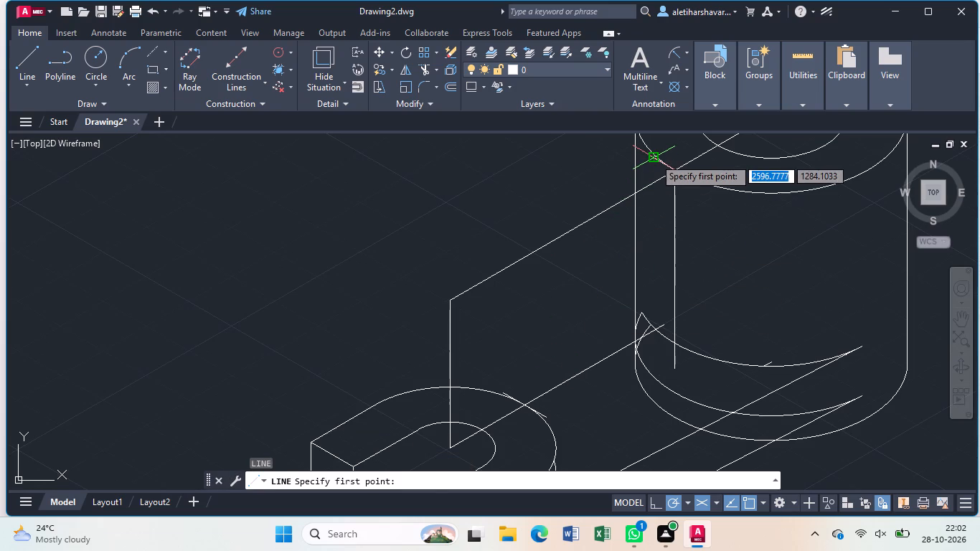
{"action": "left_click", "coordinate": [654, 158]}
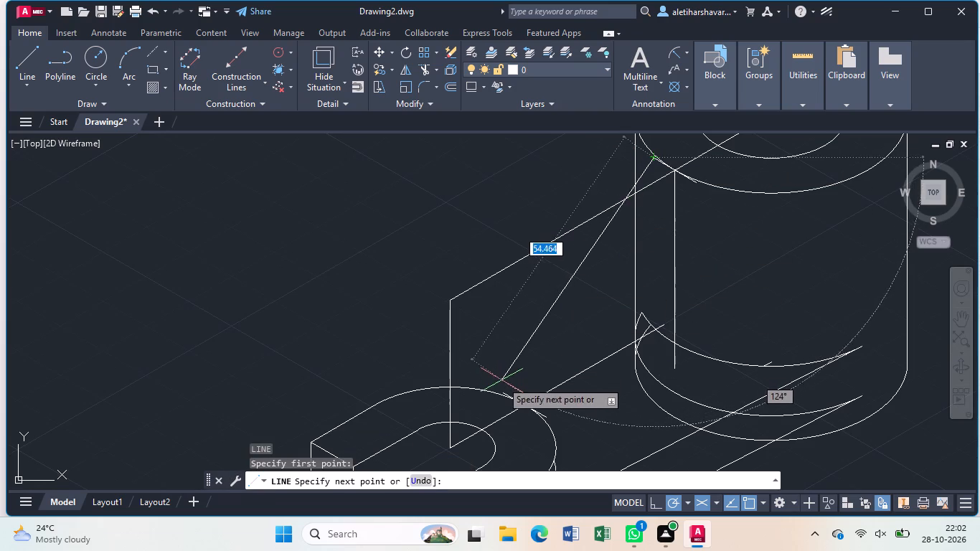
{"action": "left_click", "coordinate": [501, 389]}
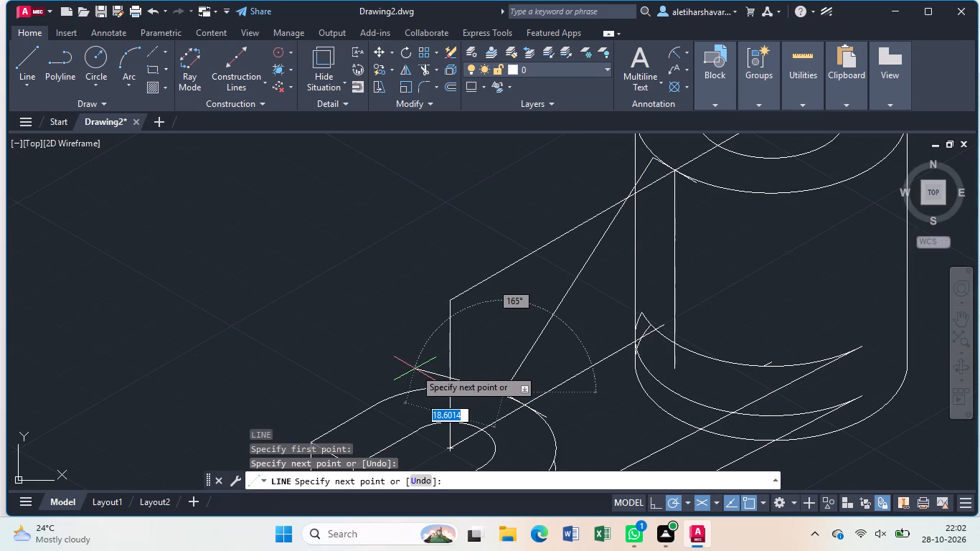
{"action": "key", "text": "Escape"}
Draw the rib's front sloping edge between the width lines' 330° ends, continuing about 32 units at 18° to inside the cylinder base.
{"action": "key", "text": "l"}
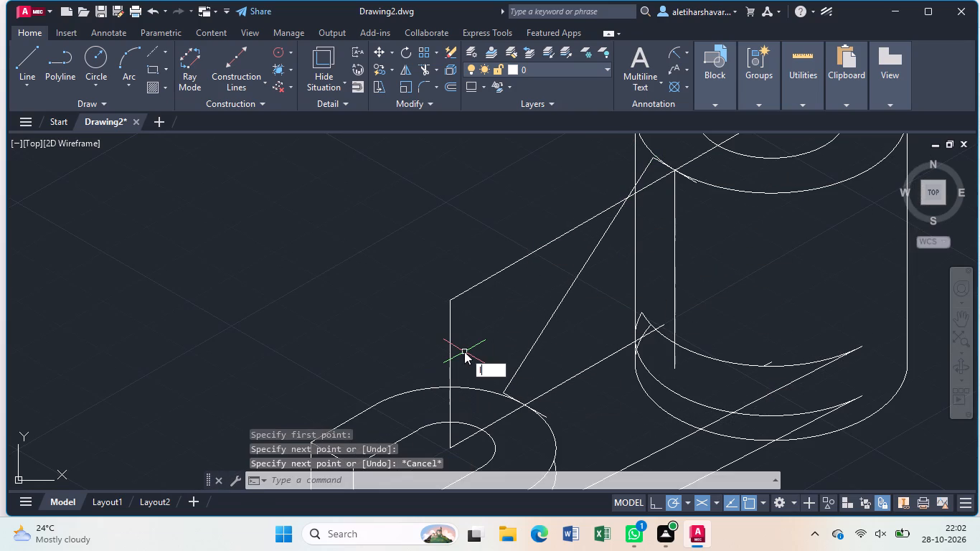
{"action": "key", "text": "Return"}
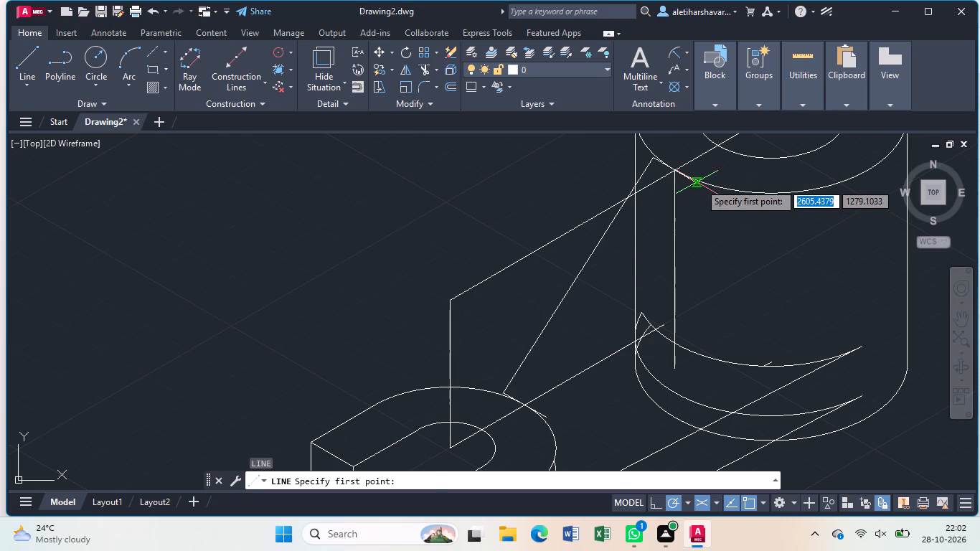
{"action": "left_click", "coordinate": [699, 183]}
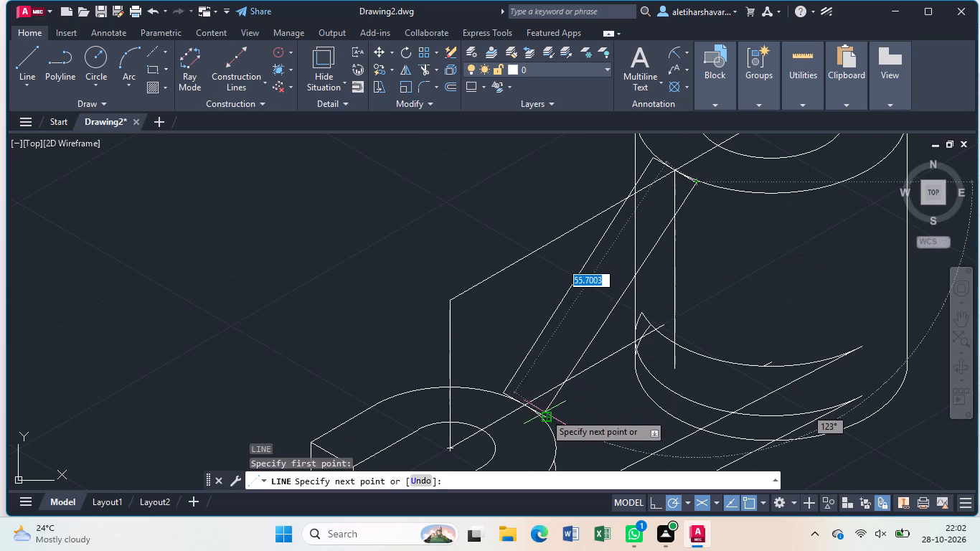
{"action": "left_click", "coordinate": [545, 415]}
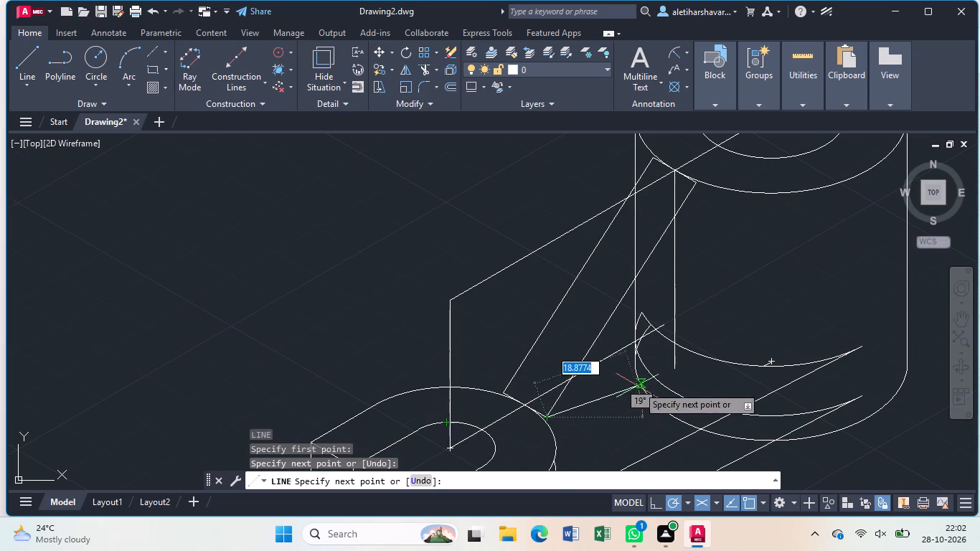
{"action": "left_click", "coordinate": [698, 367]}
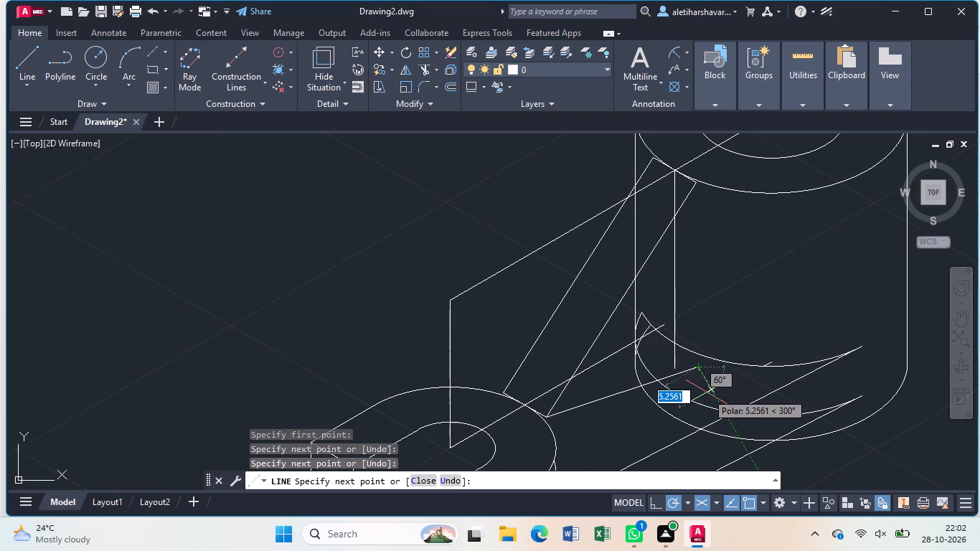
{"action": "key", "text": "Escape"}
Draw a vertical line from the top width line's 330° end down past the end of the 18° line.
{"action": "key", "text": "l"}
{"action": "key", "text": "Return"}
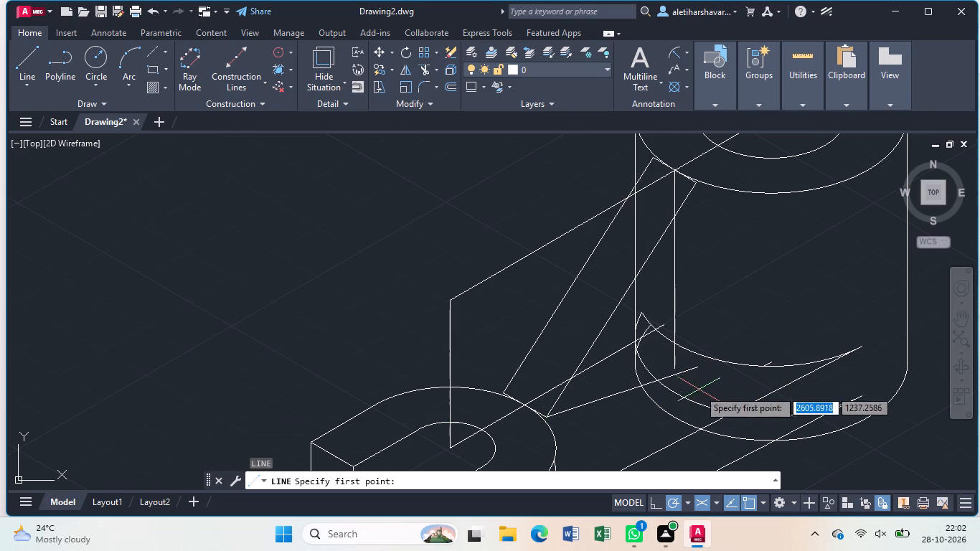
{"action": "left_click", "coordinate": [692, 181]}
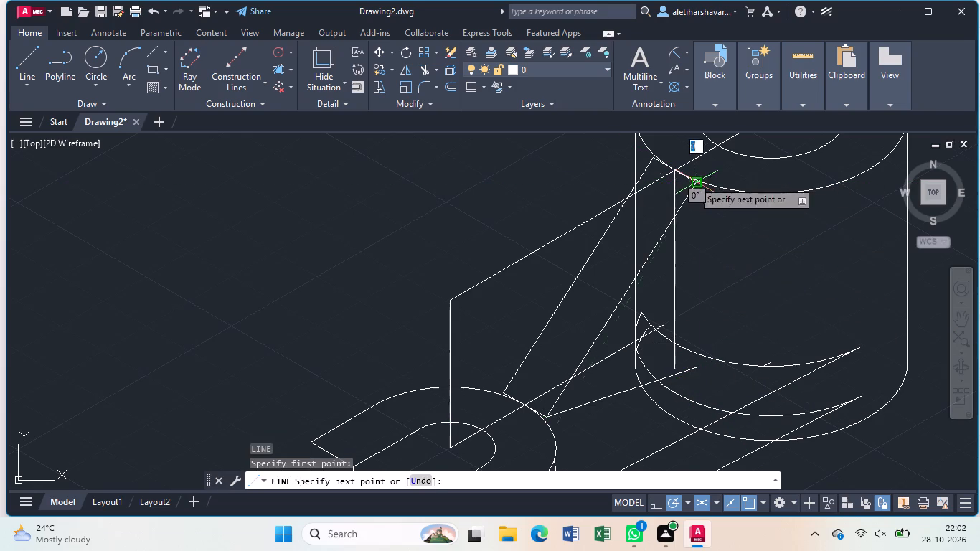
{"action": "left_click", "coordinate": [692, 382]}
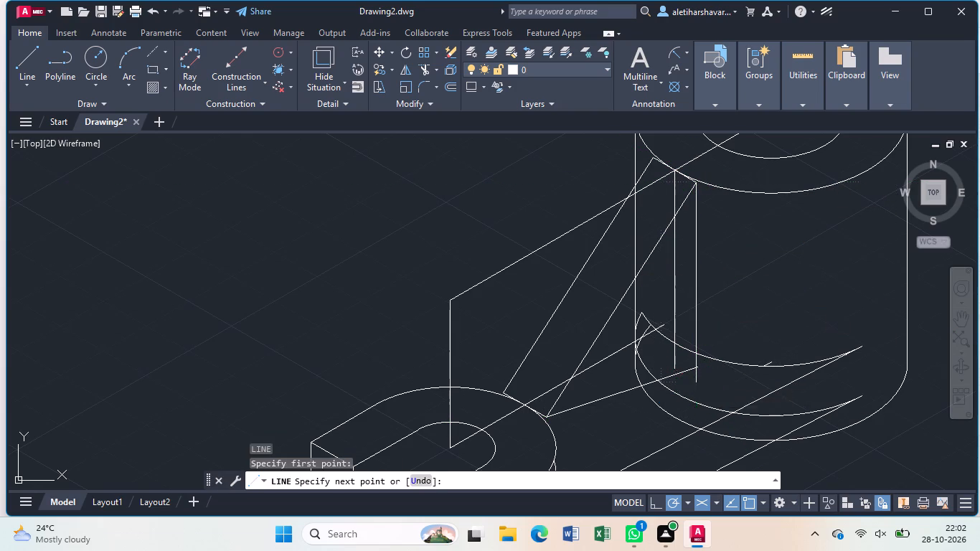
{"action": "key", "text": "Escape"}
Trim the overhanging ends of the new vertical line and the 18° line to a corner where they cross.
{"action": "type", "text": "tr"}
{"action": "key", "text": "Return"}
{"action": "left_click", "coordinate": [697, 375]}
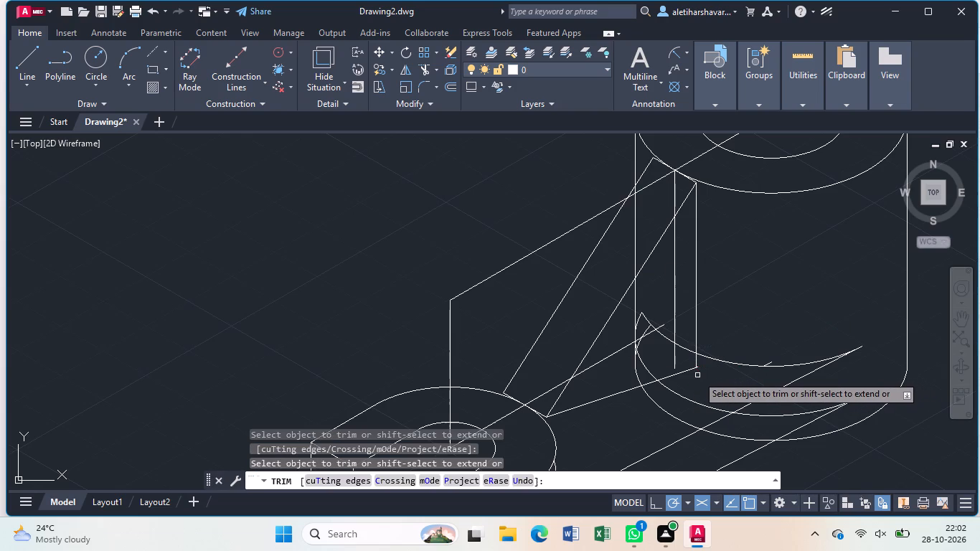
{"action": "scroll", "coordinate": [698, 369], "scroll_direction": "up", "scroll_amount": 2}
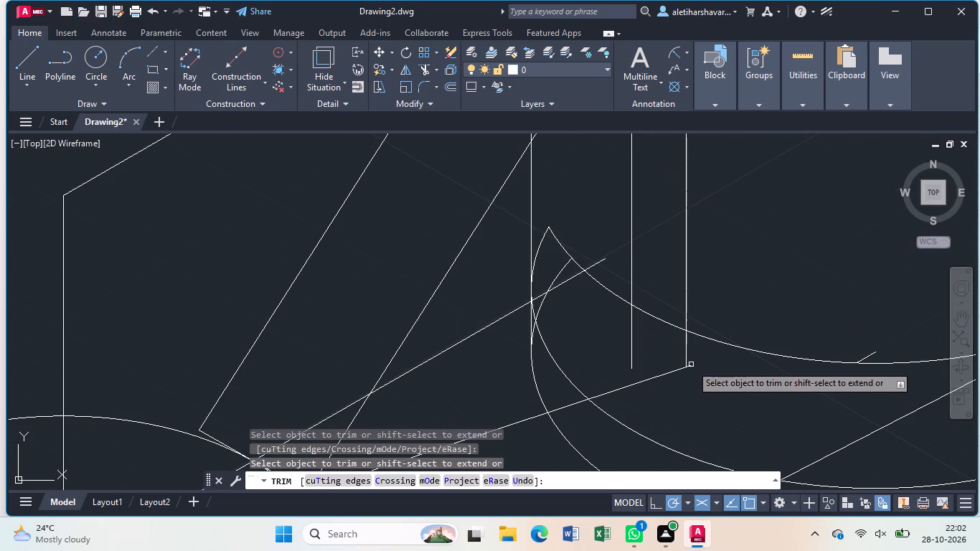
{"action": "left_click", "coordinate": [691, 367]}
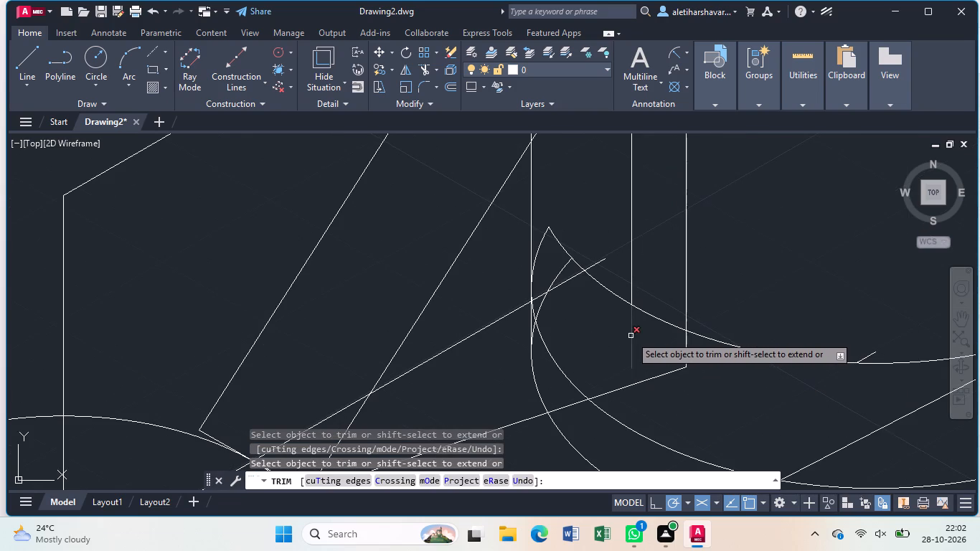
Trim away the vertical guide line inside the cylinder and the arm's centre line beyond the lower width line.
{"action": "left_click", "coordinate": [631, 336]}
{"action": "left_click", "coordinate": [630, 291]}
{"action": "scroll", "coordinate": [630, 291], "scroll_direction": "down", "scroll_amount": 2}
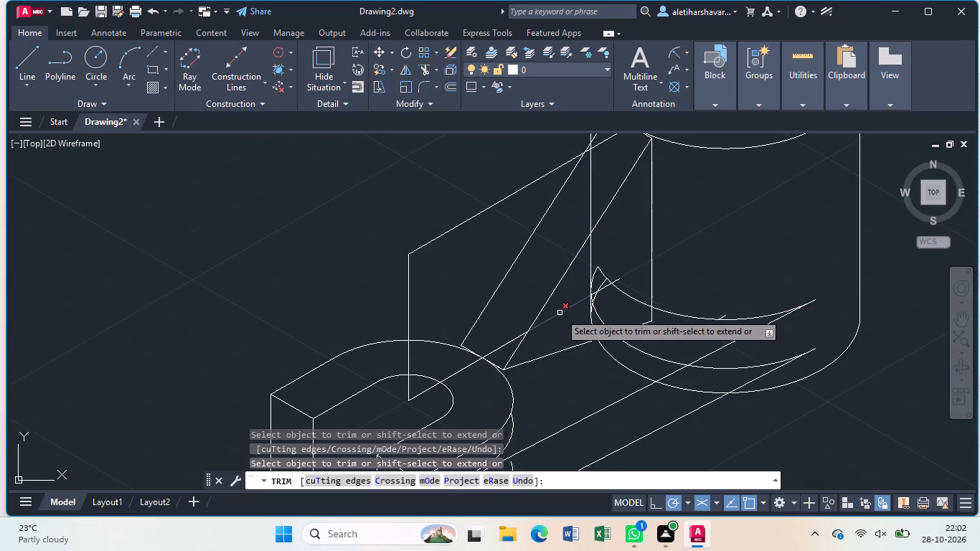
{"action": "left_click", "coordinate": [560, 313]}
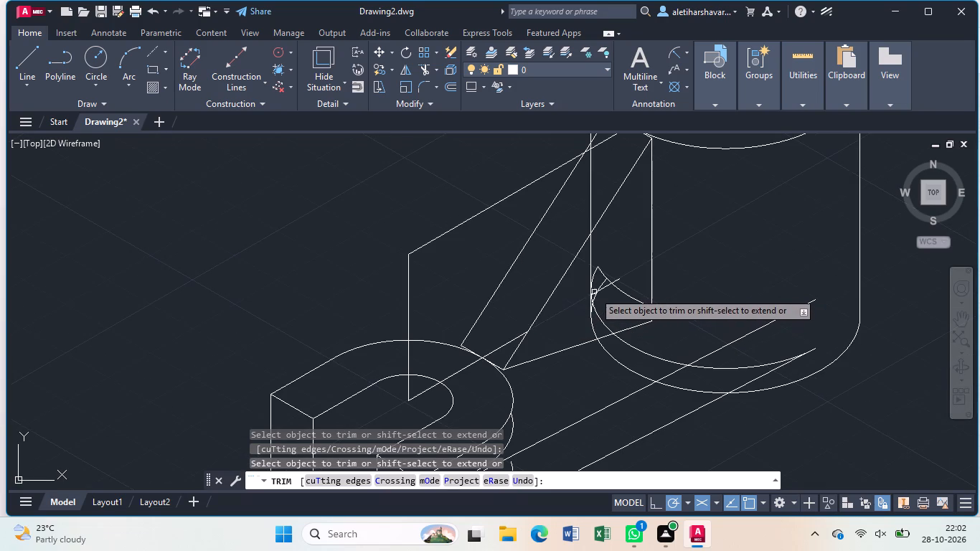
{"action": "left_click", "coordinate": [597, 291]}
{"action": "left_click", "coordinate": [603, 290]}
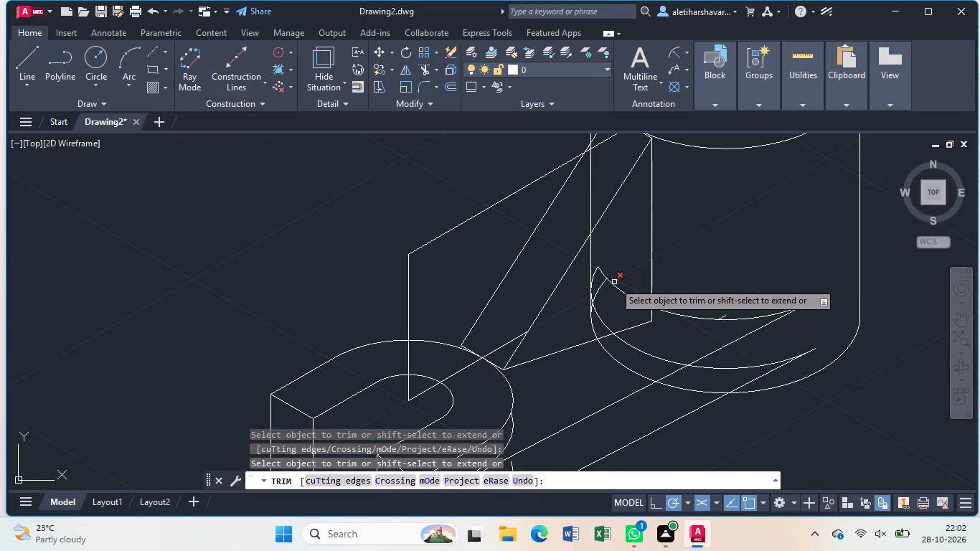
{"action": "left_click", "coordinate": [614, 282]}
{"action": "left_click", "coordinate": [514, 337]}
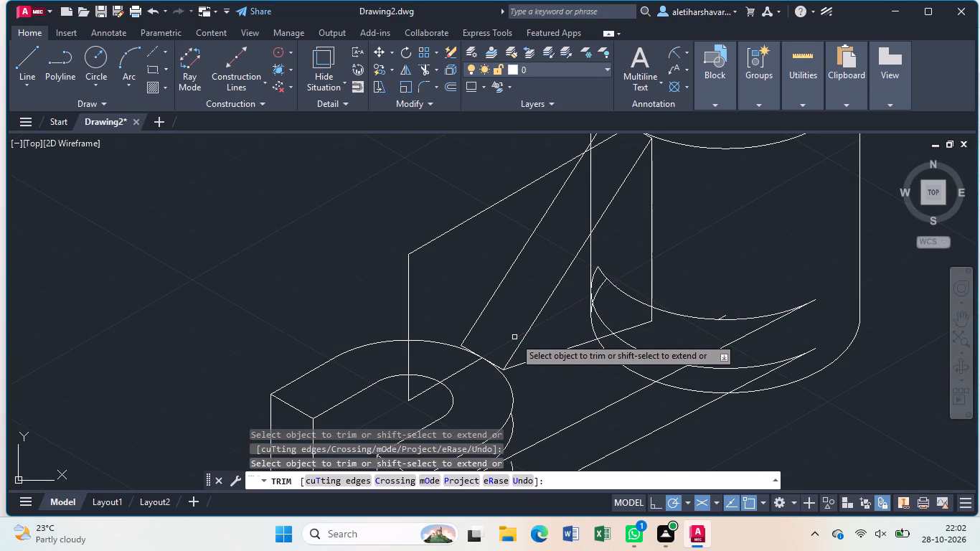
{"action": "scroll", "coordinate": [514, 334], "scroll_direction": "down", "scroll_amount": 1}
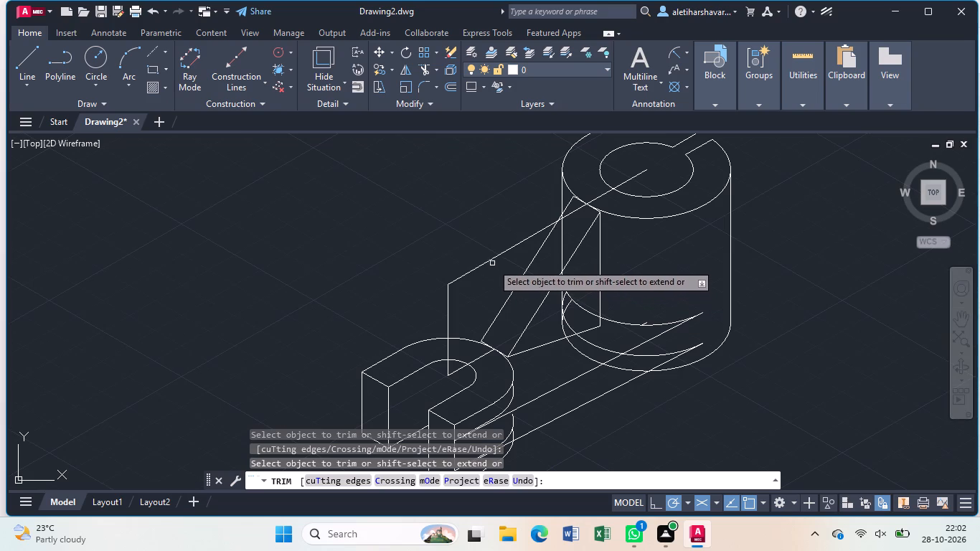
Trim away the sloping guide line between the vertical guide line and the cylinder's top outer ellipse.
{"action": "left_click", "coordinate": [491, 260]}
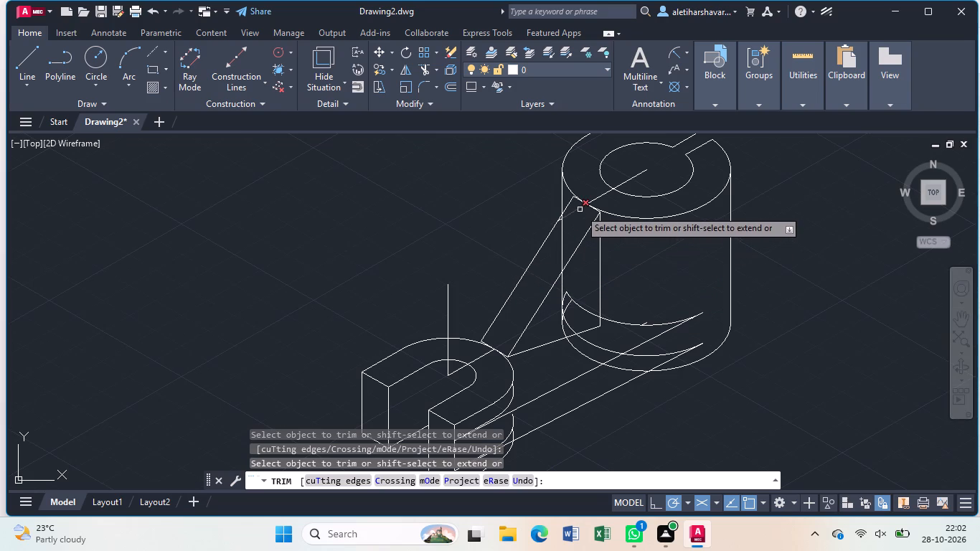
{"action": "left_click", "coordinate": [580, 209]}
{"action": "left_click", "coordinate": [561, 230]}
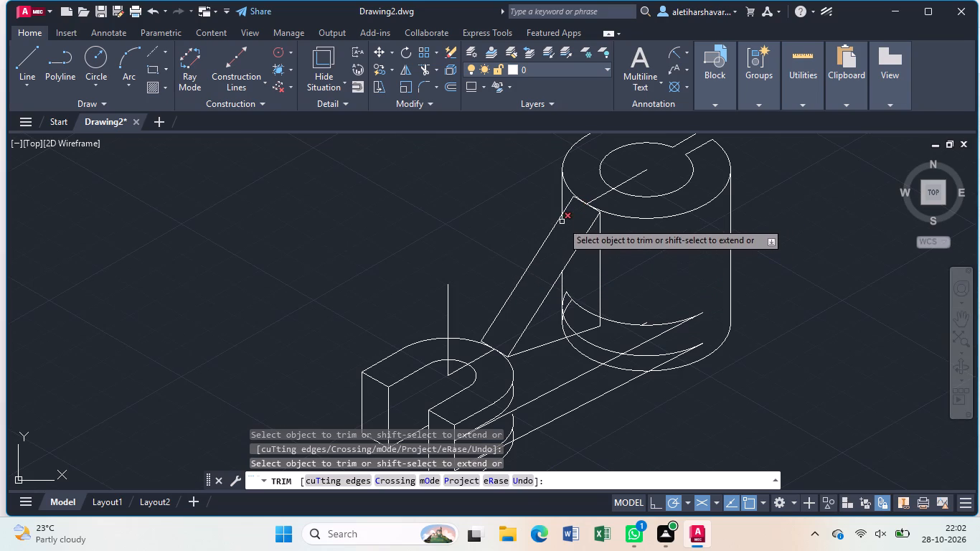
Trim the cylinder's vertical edge nearest the U-shaped end below its crossing with the rib's rear sloping edge.
{"action": "left_click", "coordinate": [562, 222]}
{"action": "scroll", "coordinate": [562, 222], "scroll_direction": "up", "scroll_amount": 1}
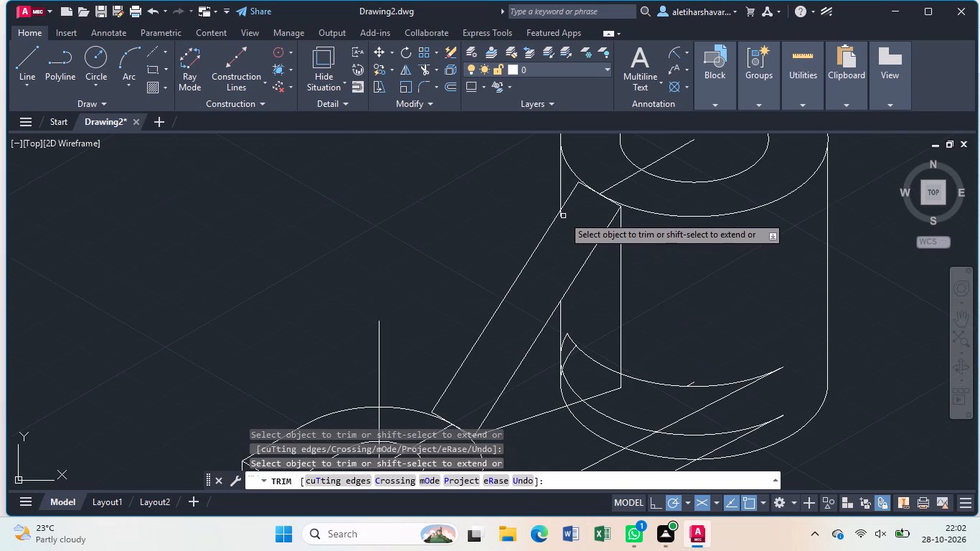
{"action": "left_click", "coordinate": [562, 215]}
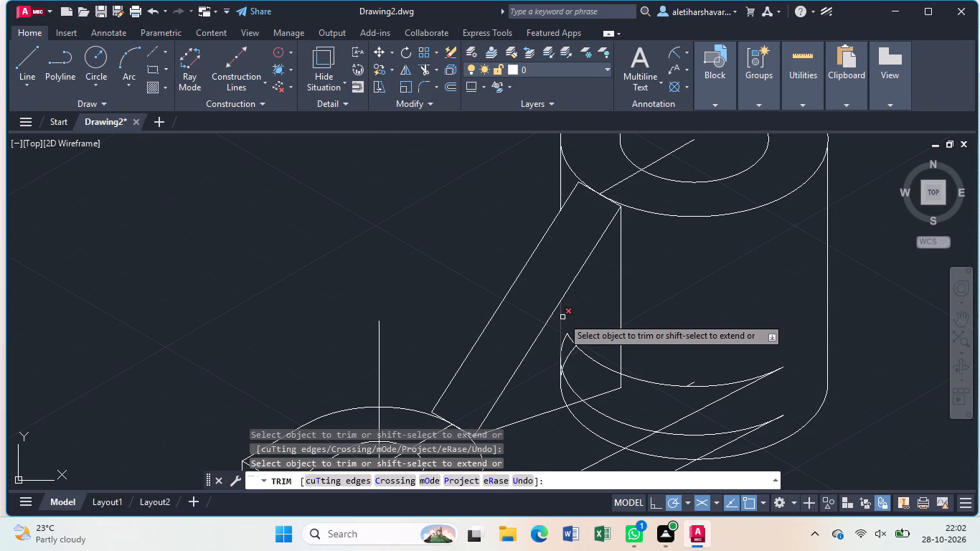
{"action": "left_click", "coordinate": [562, 318]}
Trim away the ends of the cylinder's base arcs that lie behind the rib.
{"action": "left_click", "coordinate": [566, 346]}
{"action": "left_click", "coordinate": [578, 339]}
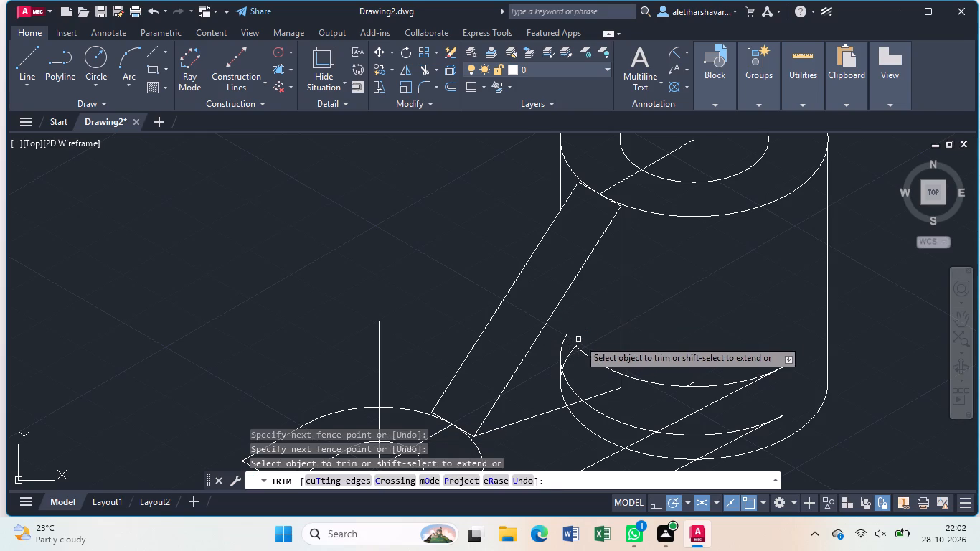
{"action": "left_click", "coordinate": [589, 328]}
{"action": "left_click", "coordinate": [553, 387]}
{"action": "left_click", "coordinate": [578, 325]}
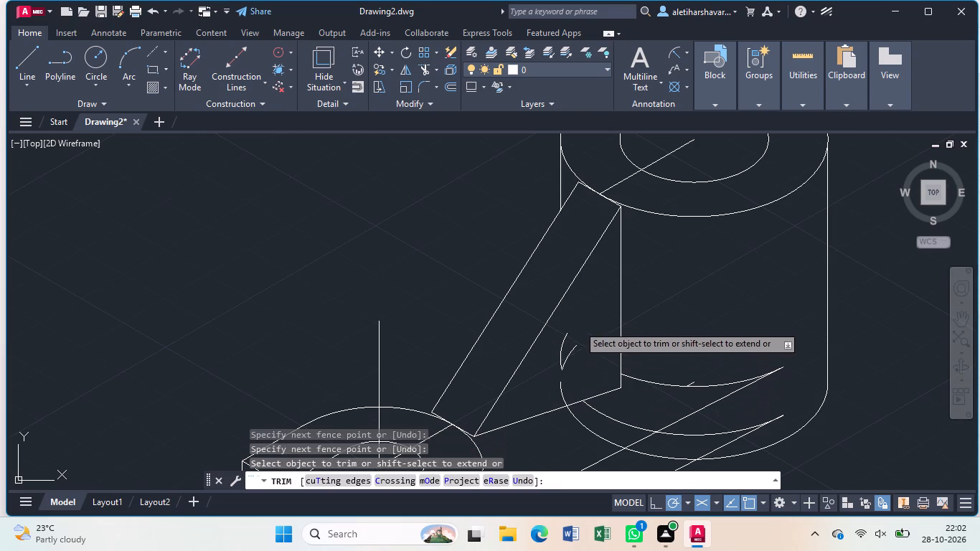
{"action": "left_click", "coordinate": [554, 370]}
{"action": "left_click", "coordinate": [571, 326]}
{"action": "left_click", "coordinate": [573, 370]}
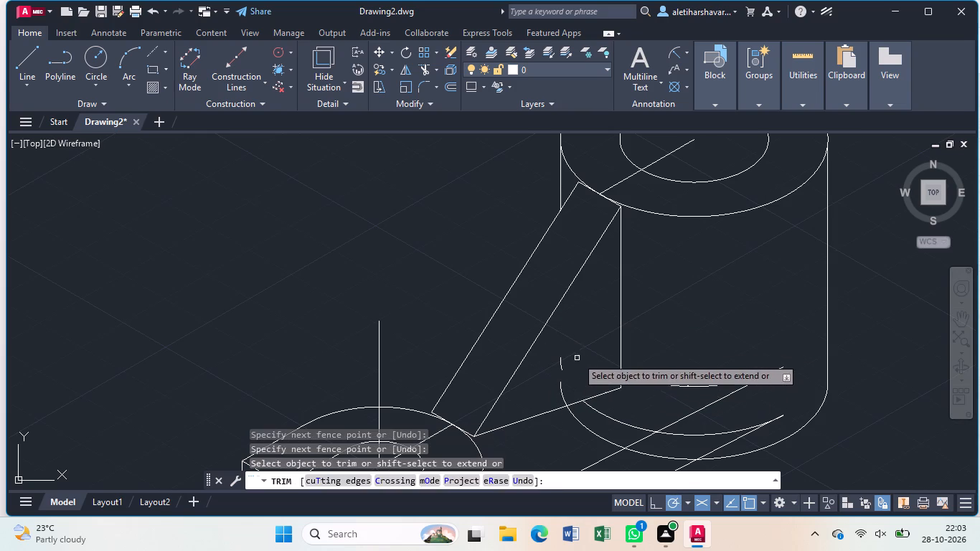
{"action": "left_click", "coordinate": [583, 349]}
{"action": "left_click", "coordinate": [532, 372]}
{"action": "left_click", "coordinate": [575, 349]}
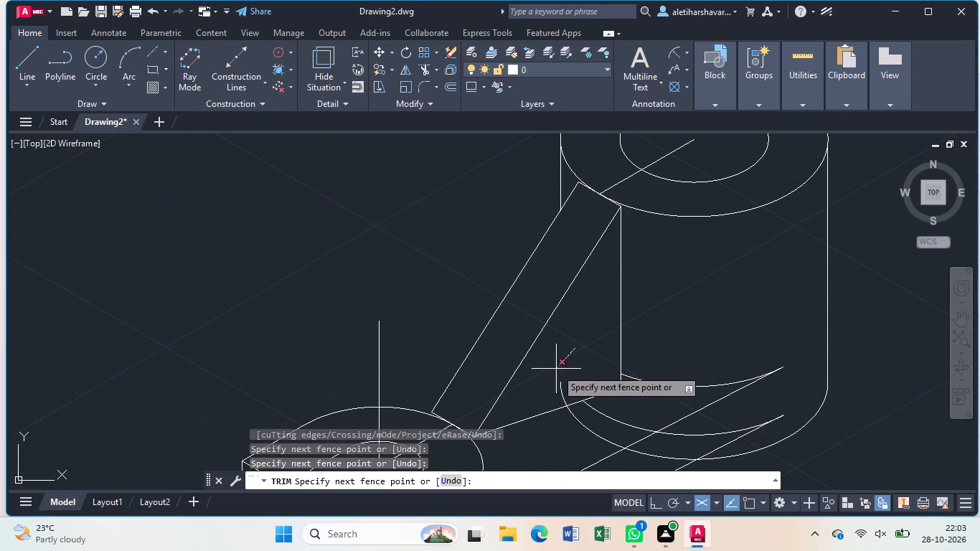
{"action": "left_click", "coordinate": [554, 375]}
{"action": "left_click", "coordinate": [561, 362]}
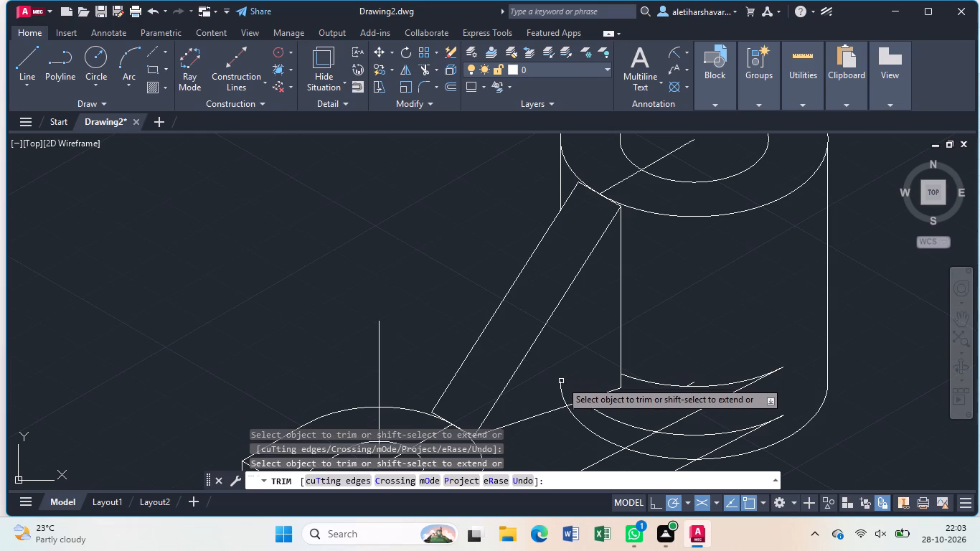
{"action": "left_click", "coordinate": [561, 391]}
Trim away the remaining base arc portions hidden by the arm, including the short stub on the upper base arc.
{"action": "scroll", "coordinate": [578, 367], "scroll_direction": "down", "scroll_amount": 1}
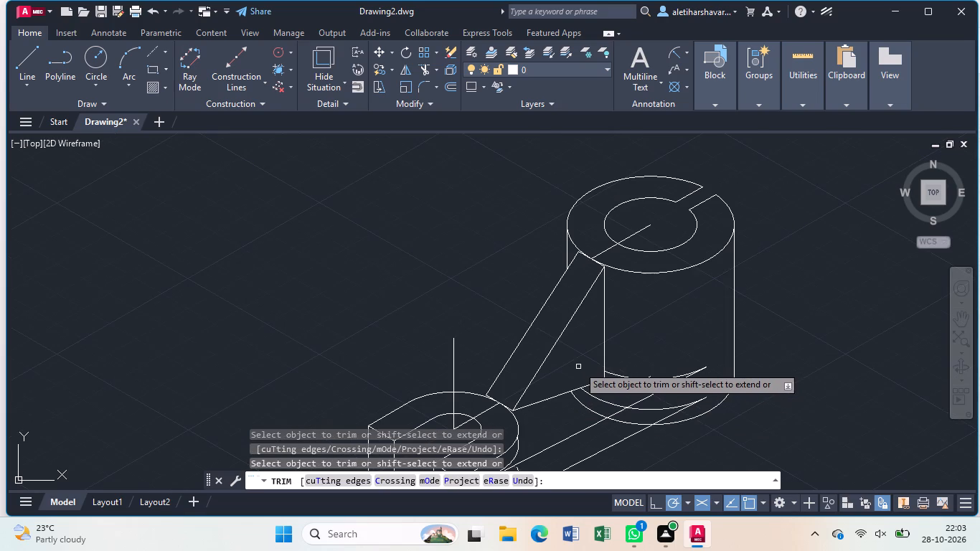
{"action": "scroll", "coordinate": [578, 366], "scroll_direction": "down", "scroll_amount": 1}
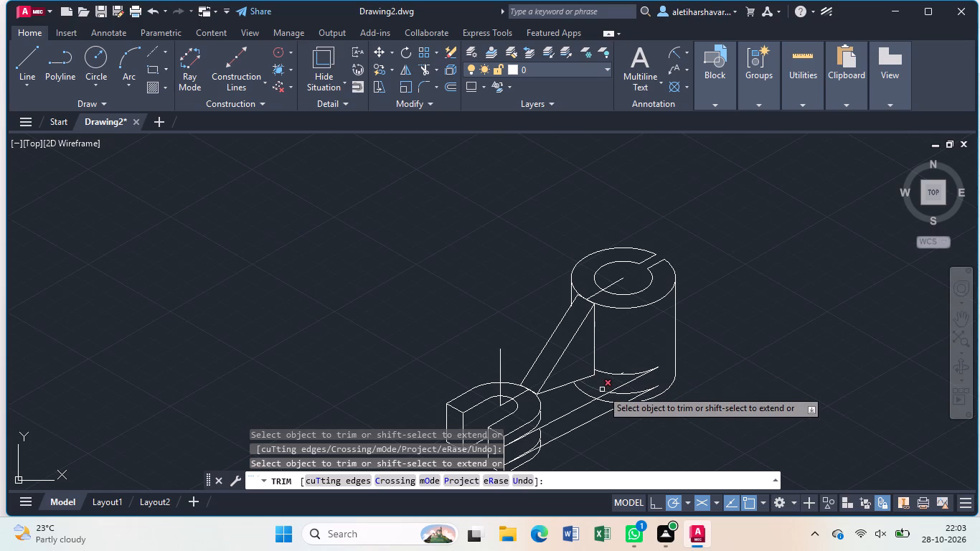
{"action": "left_click", "coordinate": [601, 389]}
{"action": "left_click", "coordinate": [581, 390]}
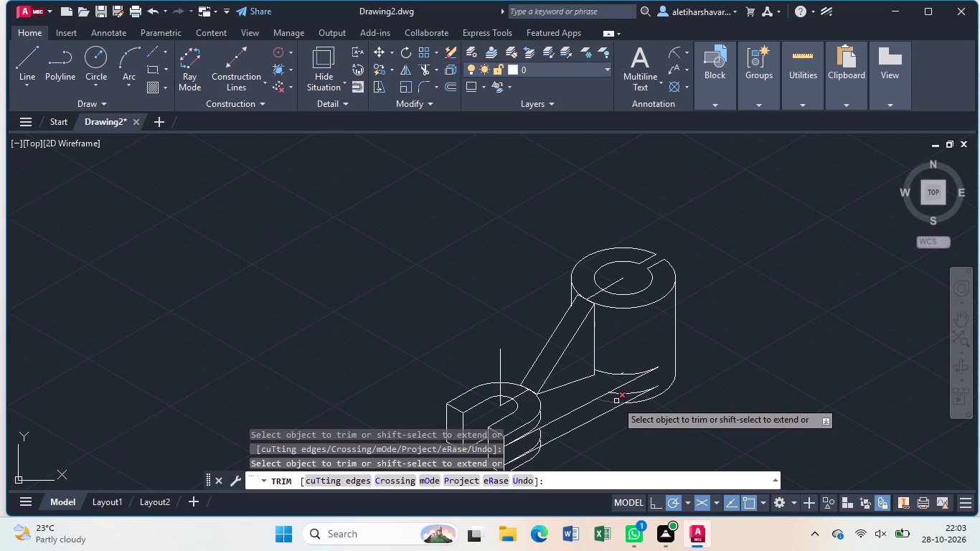
{"action": "left_click", "coordinate": [616, 401]}
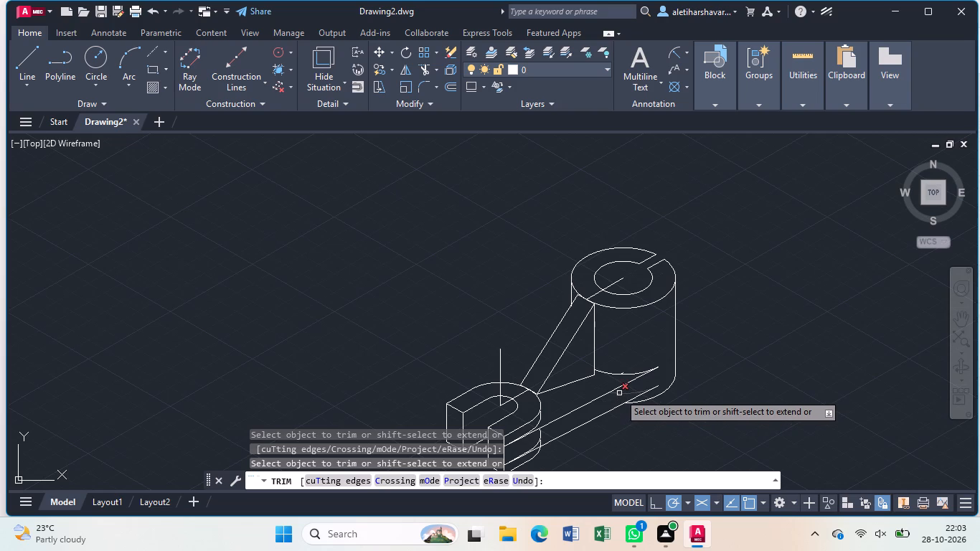
{"action": "left_click", "coordinate": [619, 393]}
{"action": "scroll", "coordinate": [620, 372], "scroll_direction": "up", "scroll_amount": 2}
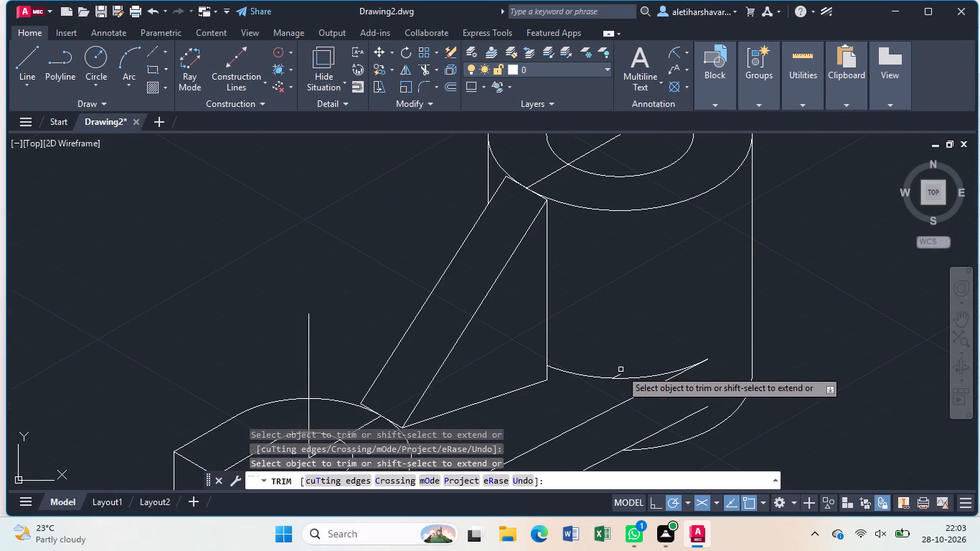
{"action": "left_click", "coordinate": [619, 374]}
{"action": "scroll", "coordinate": [618, 373], "scroll_direction": "down", "scroll_amount": 1}
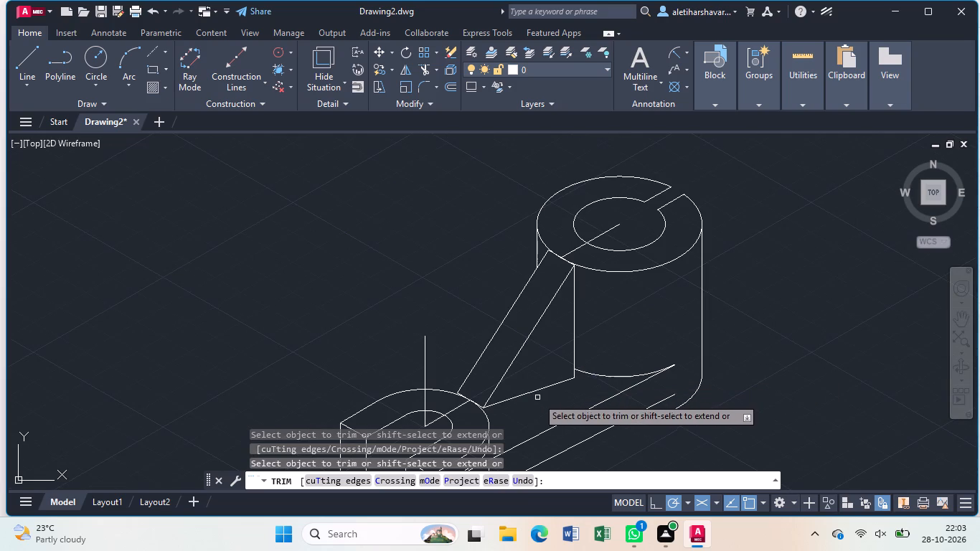
Trim away the centre line across the U-shaped end and the vertical guide line rising from its centre.
{"action": "left_click", "coordinate": [464, 403]}
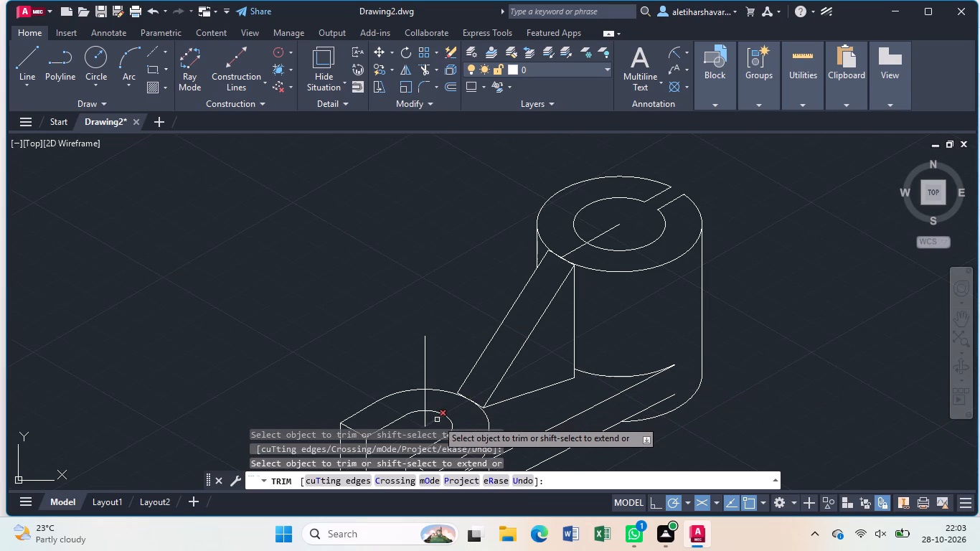
{"action": "left_click", "coordinate": [437, 420]}
{"action": "left_click", "coordinate": [425, 421]}
{"action": "left_click", "coordinate": [423, 401]}
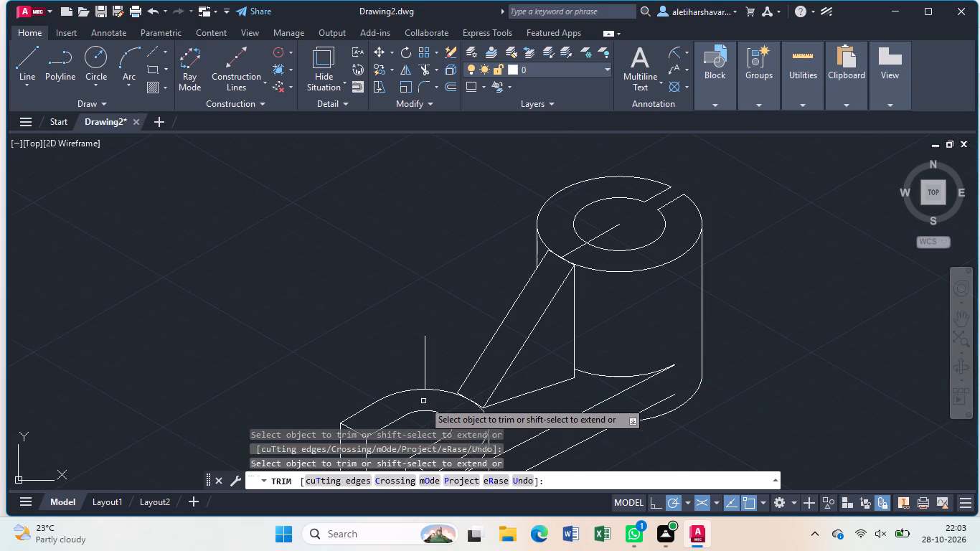
{"action": "left_click", "coordinate": [425, 367]}
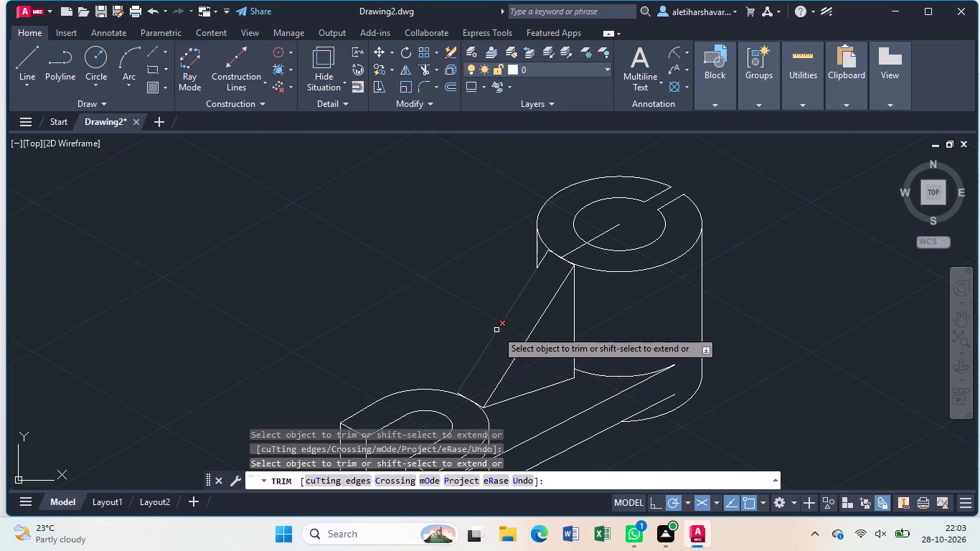
Extend the upper ends of the rib's two long sloping edges to the cylinder's top outer ellipse.
{"action": "scroll", "coordinate": [514, 320], "scroll_direction": "up", "scroll_amount": 2}
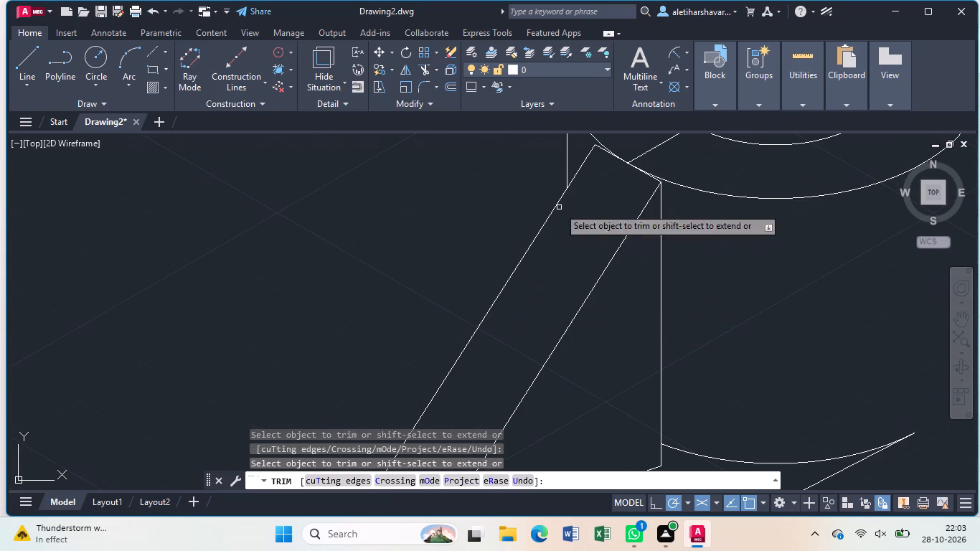
{"action": "left_click", "coordinate": [580, 166], "text": "shift"}
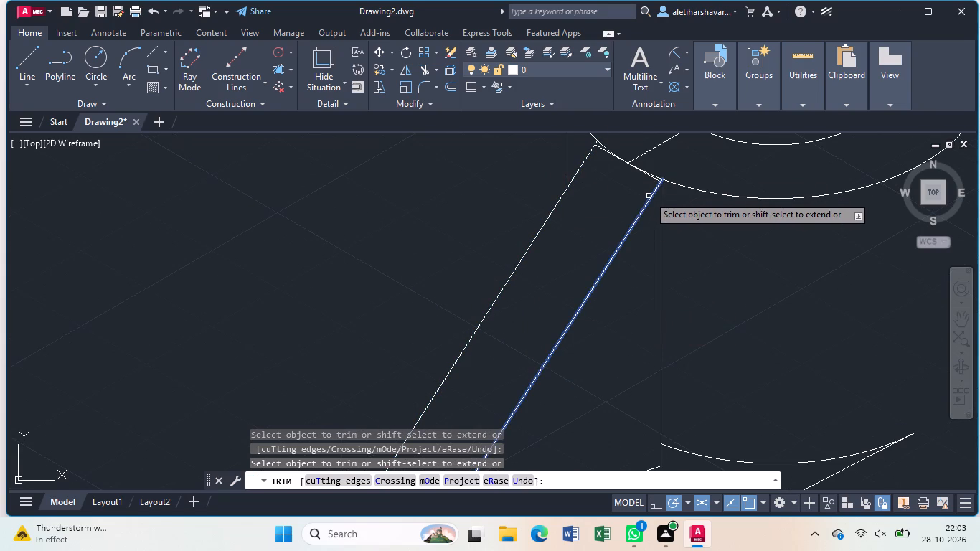
{"action": "left_click", "coordinate": [649, 196], "text": "shift"}
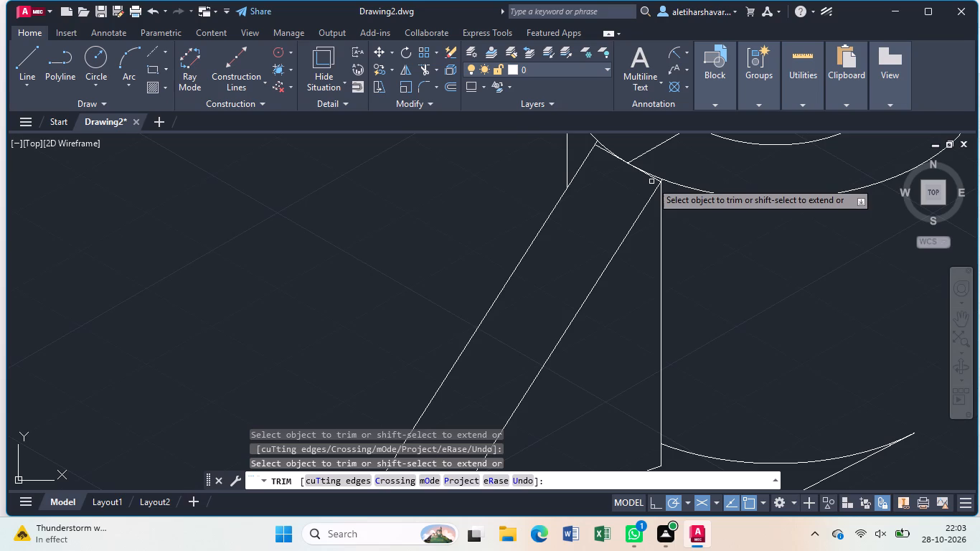
Trim away both parts of the rib's upper width line outside the cylinder's top outer ellipse.
{"action": "scroll", "coordinate": [651, 181], "scroll_direction": "up", "scroll_amount": 1}
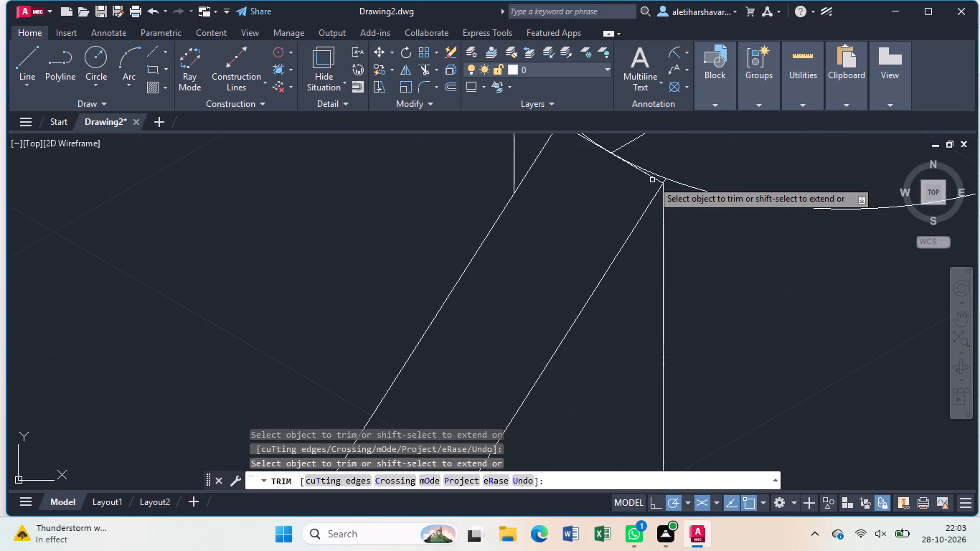
{"action": "left_click", "coordinate": [655, 179]}
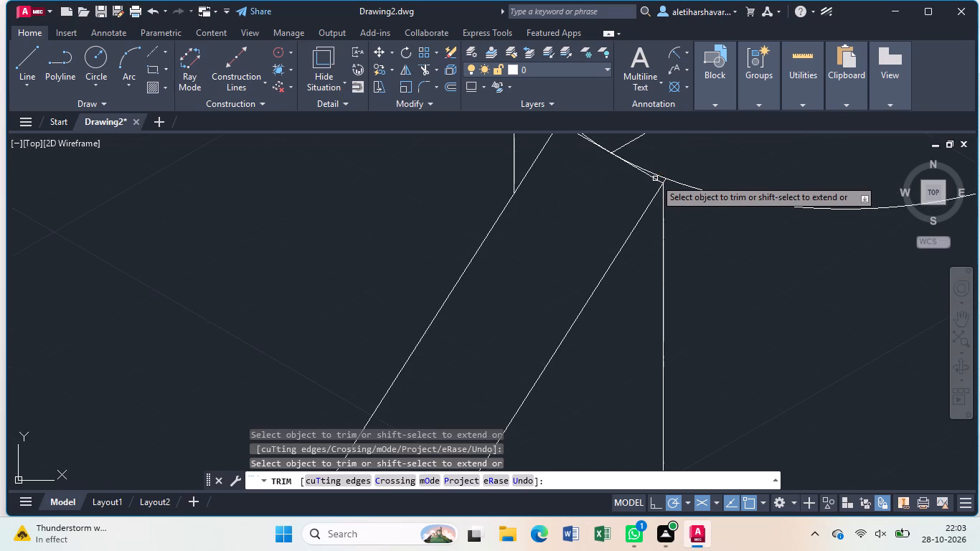
{"action": "left_click", "coordinate": [655, 179]}
{"action": "middle_click_drag", "start_coordinate": [578, 171], "coordinate": [578, 172]}
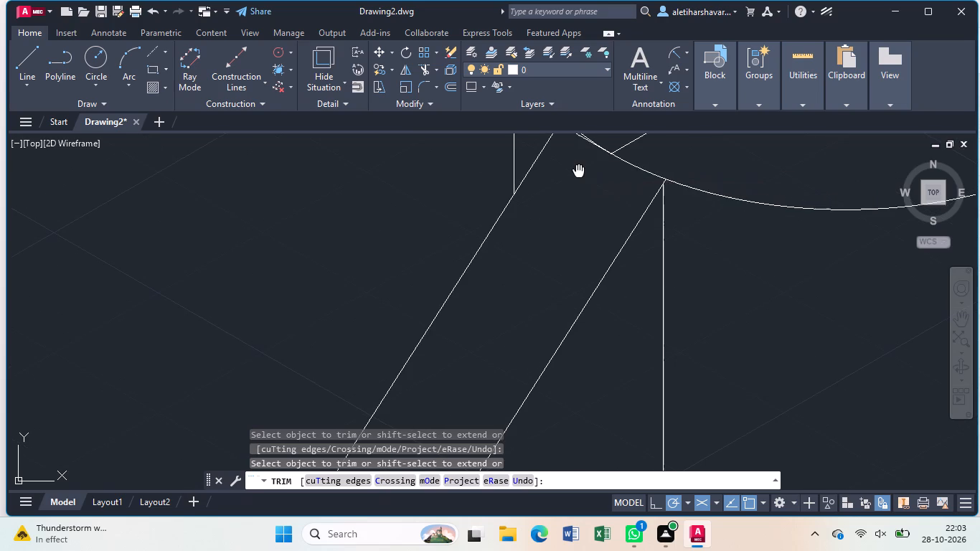
{"action": "middle_click_drag", "start_coordinate": [578, 172], "coordinate": [592, 220]}
{"action": "left_click", "coordinate": [583, 179]}
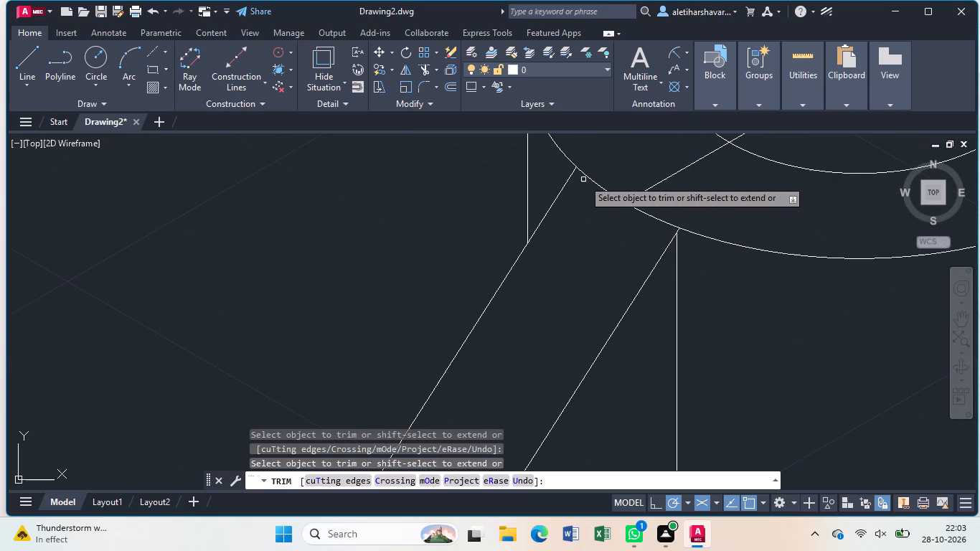
{"action": "left_click", "coordinate": [583, 179]}
{"action": "scroll", "coordinate": [580, 192], "scroll_direction": "down", "scroll_amount": 2}
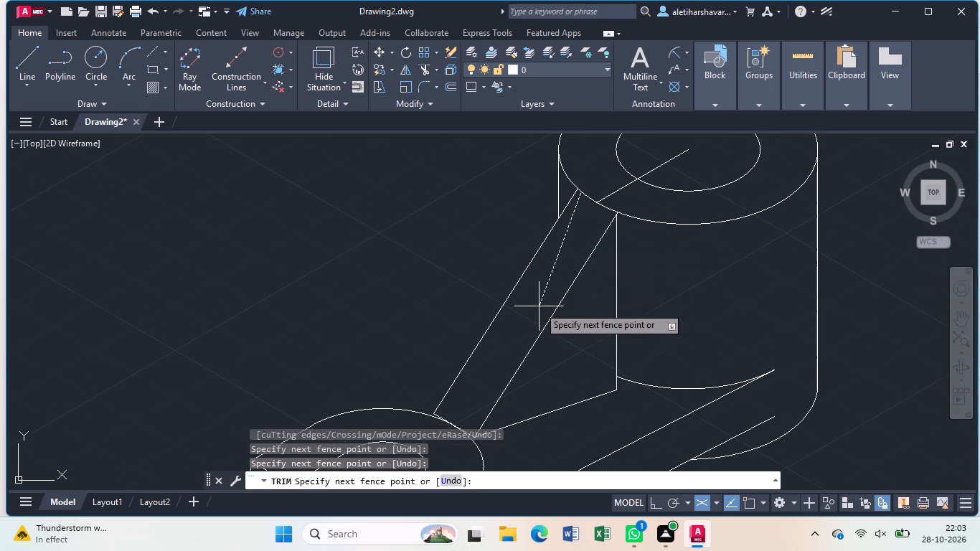
{"action": "middle_click_drag", "start_coordinate": [539, 306], "coordinate": [606, 218]}
{"action": "left_click", "coordinate": [604, 219]}
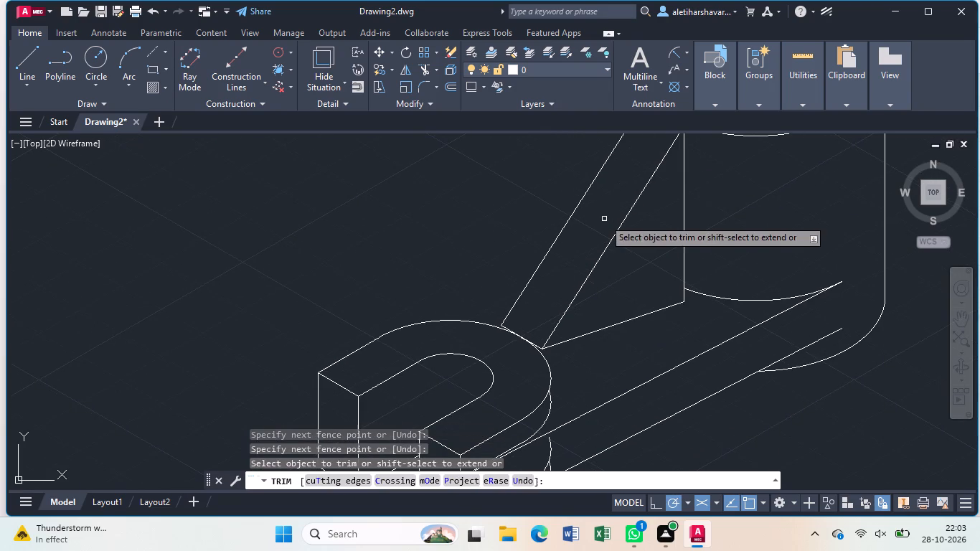
Extend the lower ends of the rib's two long sloping edges to the U-shaped end's top outer arc.
{"action": "scroll", "coordinate": [525, 326], "scroll_direction": "up", "scroll_amount": 2}
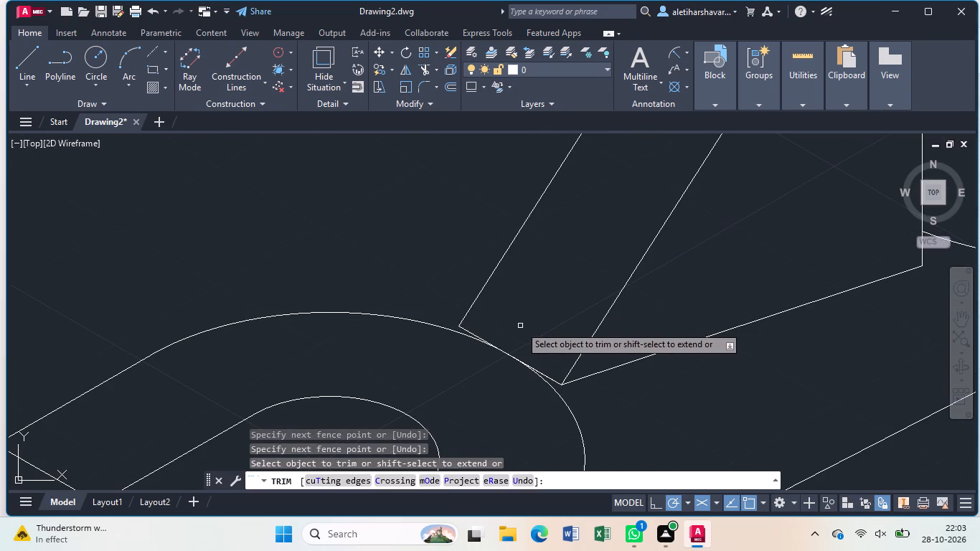
{"action": "left_click", "coordinate": [467, 314], "text": "shift"}
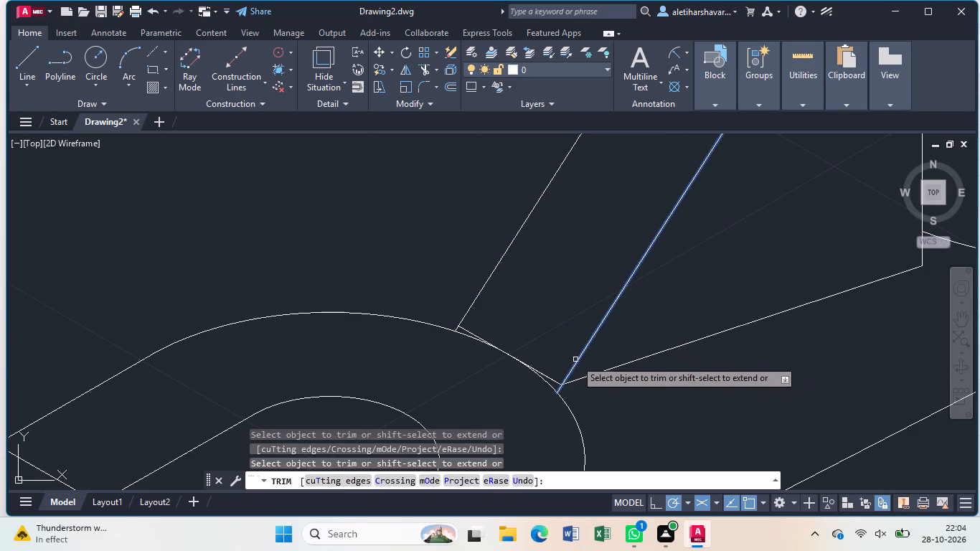
{"action": "left_click", "coordinate": [577, 360], "text": "shift"}
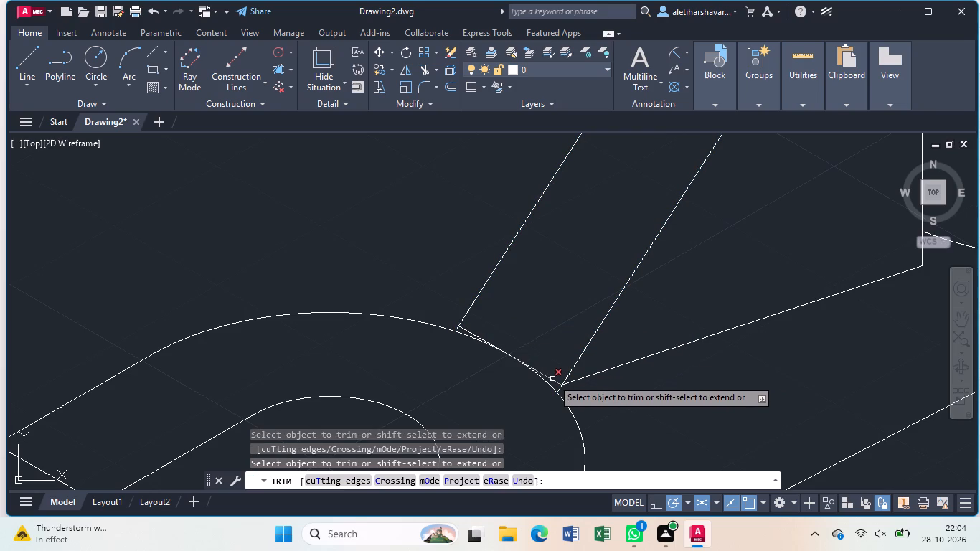
Trim away the rib's lower width line on both sides of where it touches the U-shaped end's outer arc.
{"action": "left_click", "coordinate": [552, 379]}
{"action": "left_click", "coordinate": [552, 379]}
{"action": "left_click", "coordinate": [552, 379]}
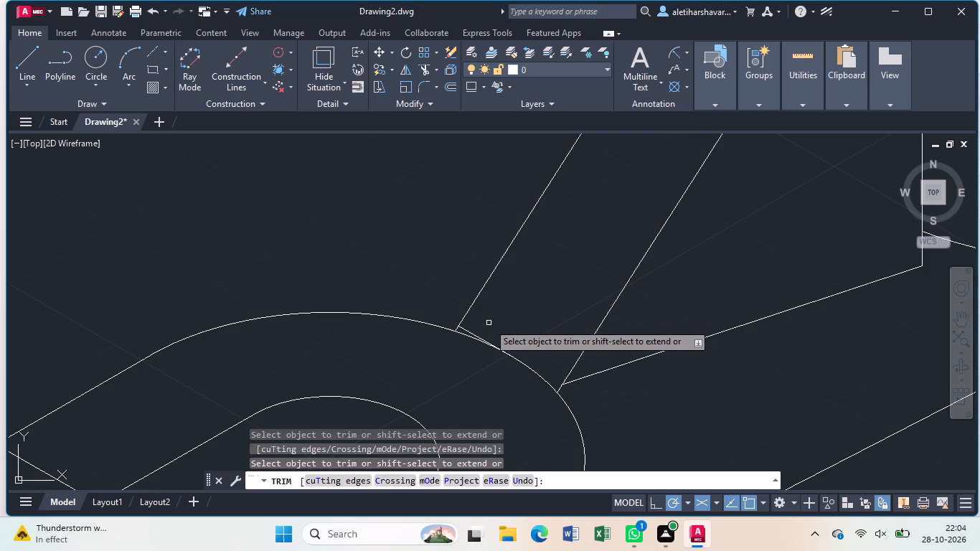
{"action": "left_click", "coordinate": [470, 331]}
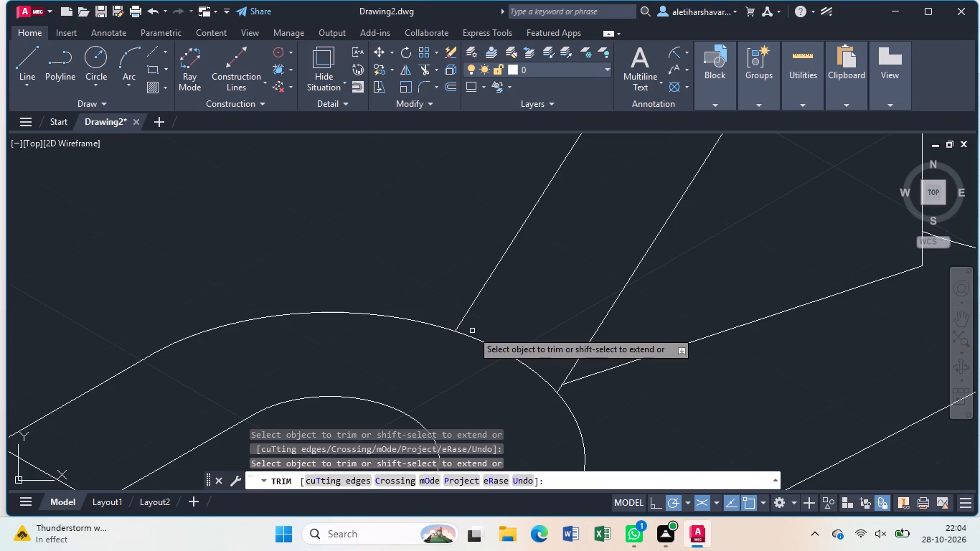
Remove the 18° line and the vertical line that formed the rib's front face outline.
{"action": "left_click", "coordinate": [627, 364]}
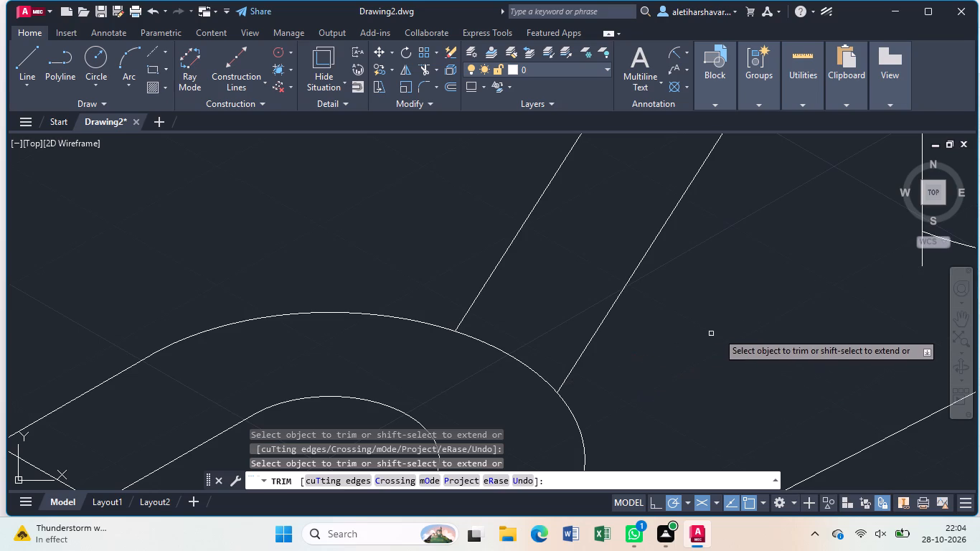
{"action": "scroll", "coordinate": [733, 326], "scroll_direction": "down", "scroll_amount": 1}
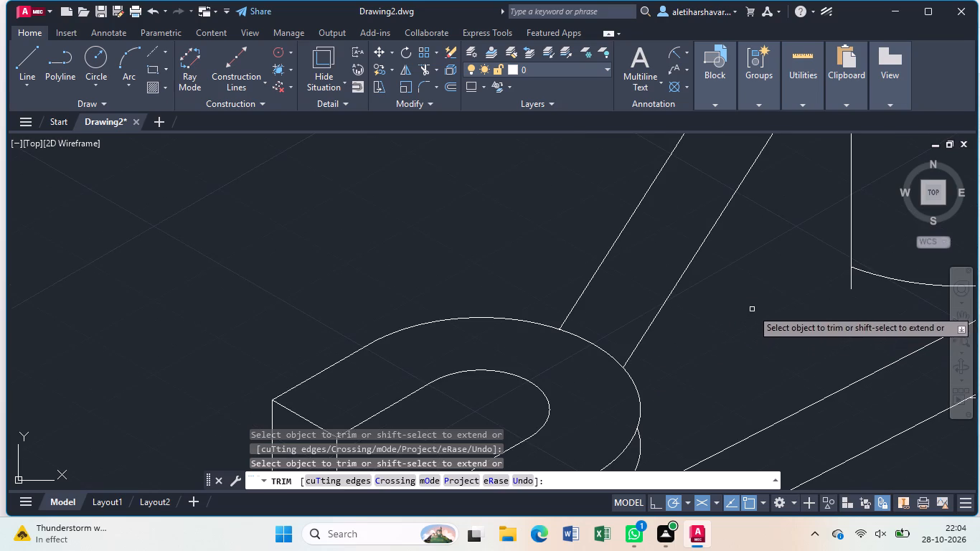
{"action": "middle_click_drag", "start_coordinate": [752, 309], "coordinate": [654, 383]}
{"action": "scroll", "coordinate": [650, 362], "scroll_direction": "down", "scroll_amount": 1}
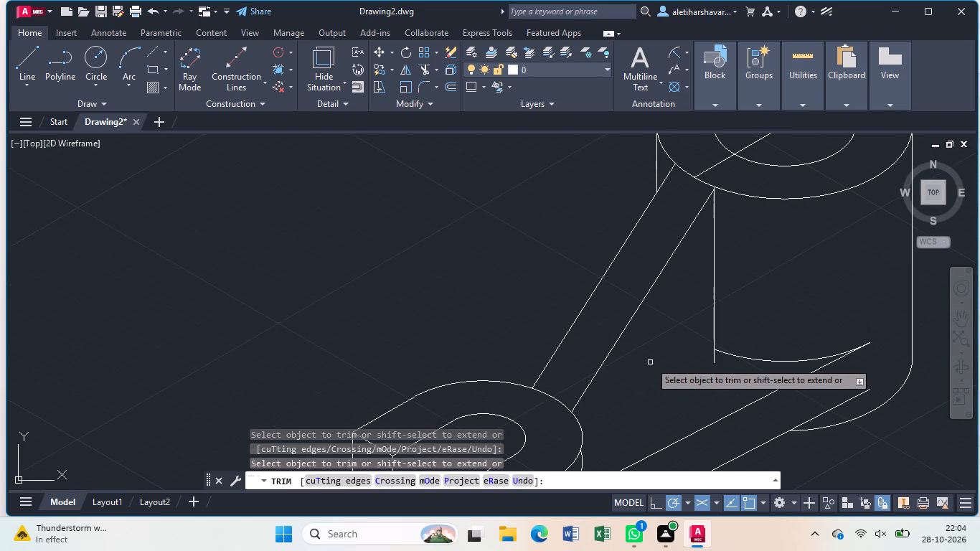
{"action": "left_click", "coordinate": [716, 268]}
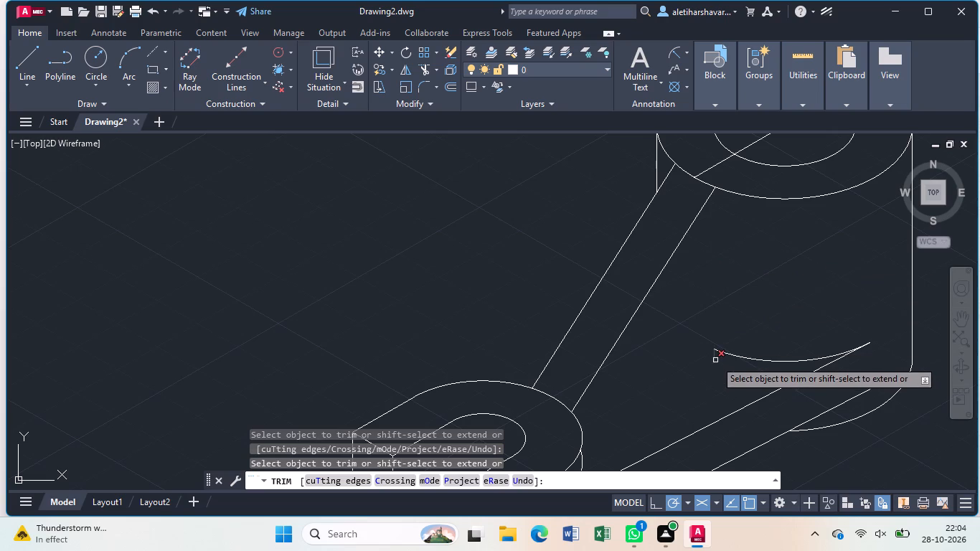
{"action": "left_click", "coordinate": [715, 360]}
{"action": "key", "text": "Escape"}
Draw a line 35 units straight down from the rib's upper front corner, continuing parallel to the arm to inside the U-shaped end.
{"action": "key", "text": "l"}
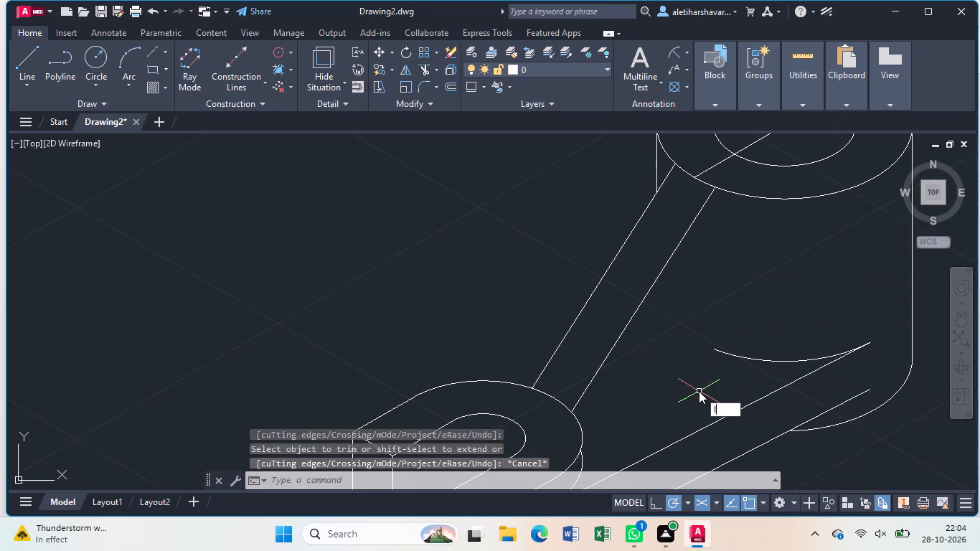
{"action": "key", "text": "Return"}
{"action": "left_click", "coordinate": [714, 189]}
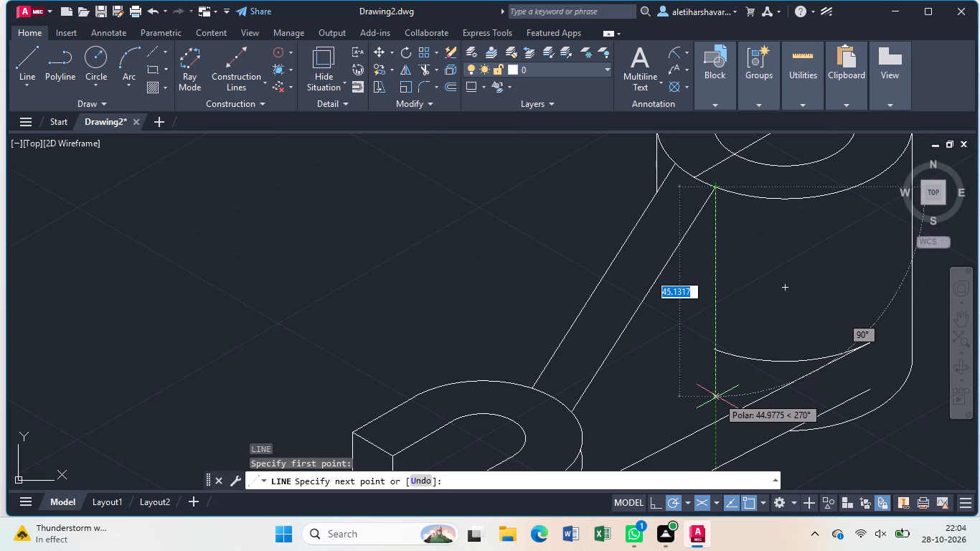
{"action": "type", "text": "35"}
{"action": "key", "text": "Return"}
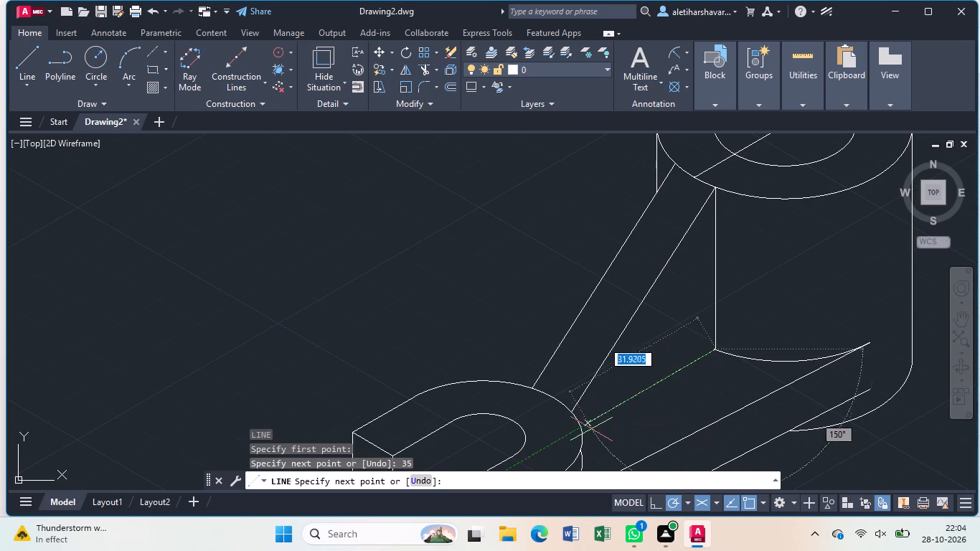
{"action": "left_click", "coordinate": [557, 449]}
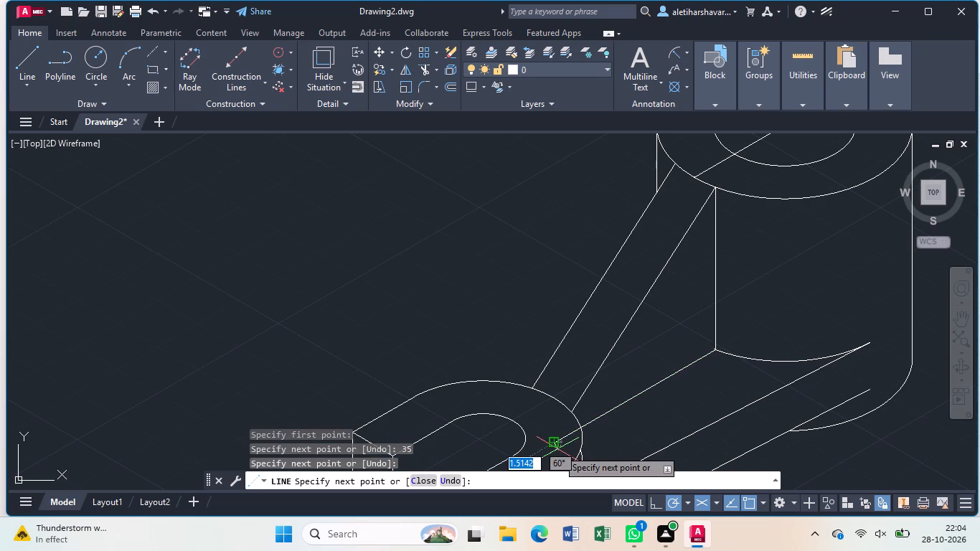
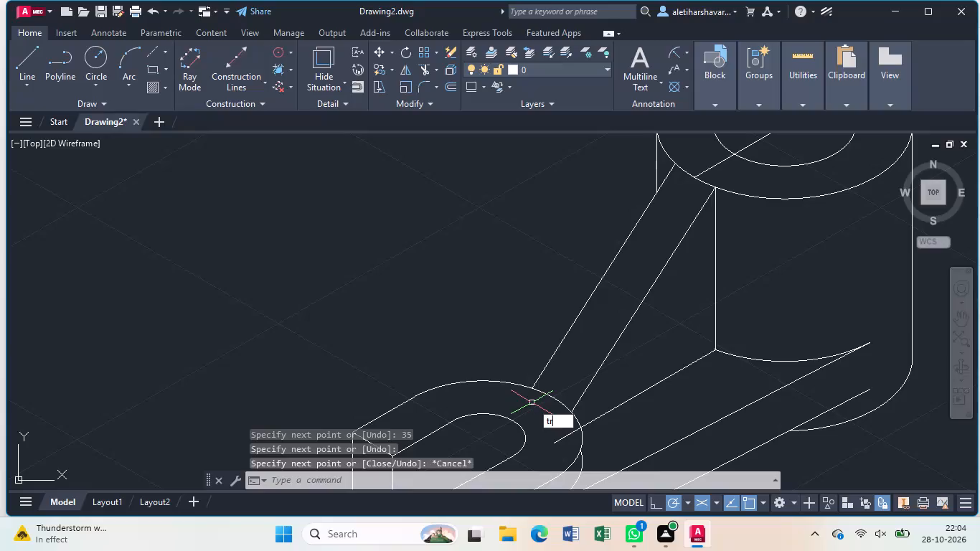
Trim away the arm line's excess inside the U-shaped end and the centre line crossing the cylinder's top ring and bore.
{"action": "key", "text": "Return"}
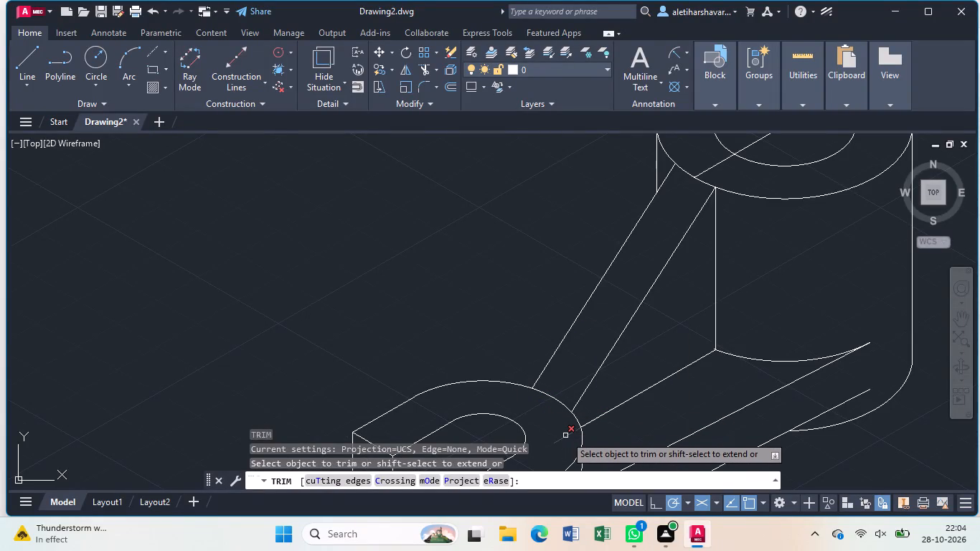
{"action": "left_click", "coordinate": [566, 436]}
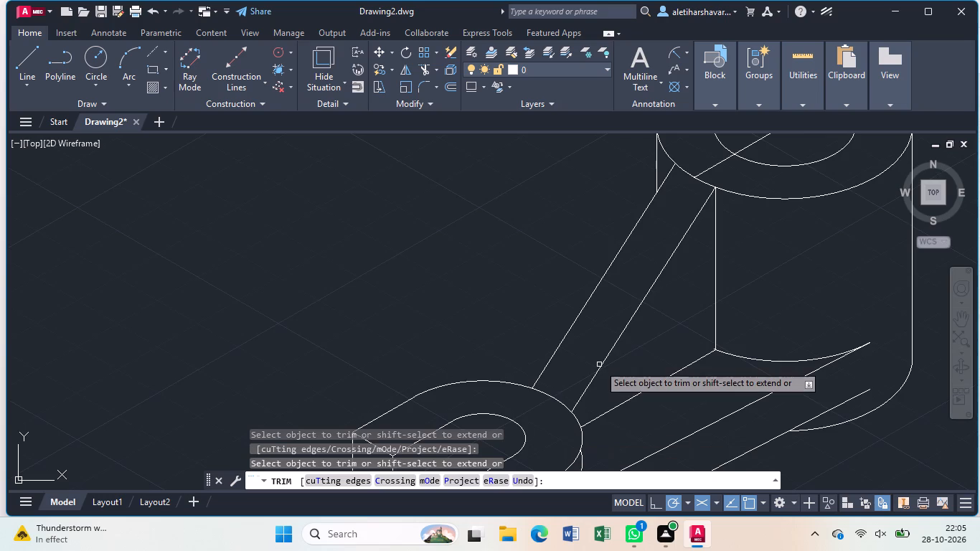
{"action": "scroll", "coordinate": [600, 364], "scroll_direction": "down", "scroll_amount": 2}
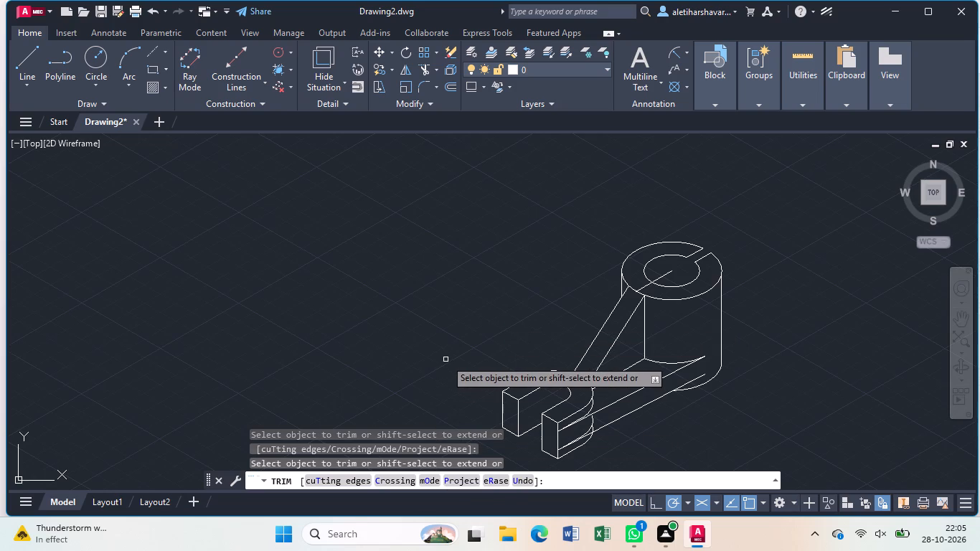
{"action": "left_click", "coordinate": [644, 288]}
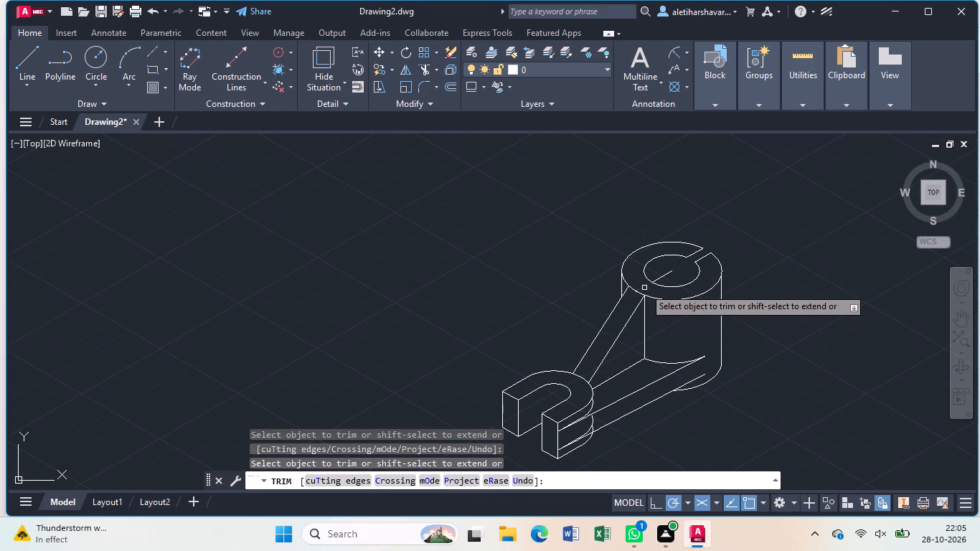
{"action": "left_click", "coordinate": [661, 274]}
{"action": "key", "text": "Escape"}
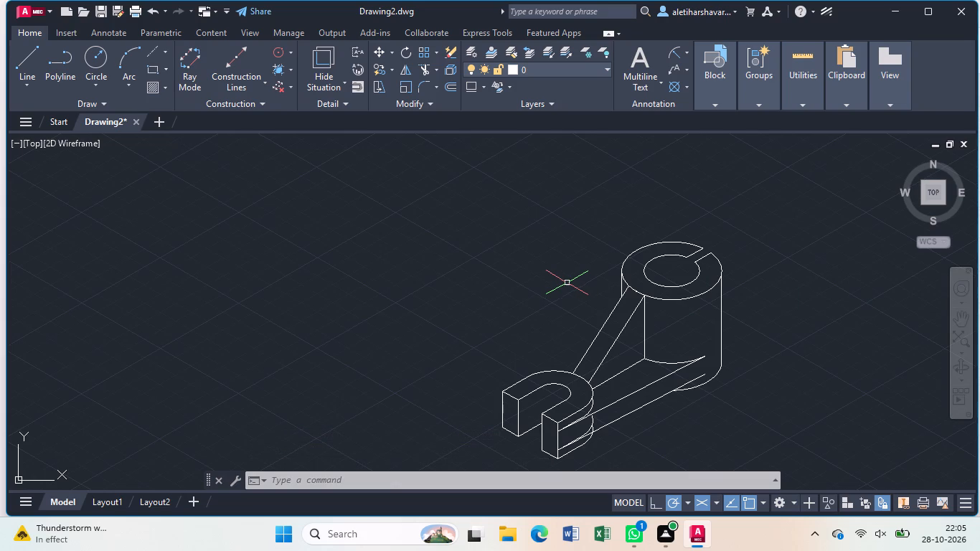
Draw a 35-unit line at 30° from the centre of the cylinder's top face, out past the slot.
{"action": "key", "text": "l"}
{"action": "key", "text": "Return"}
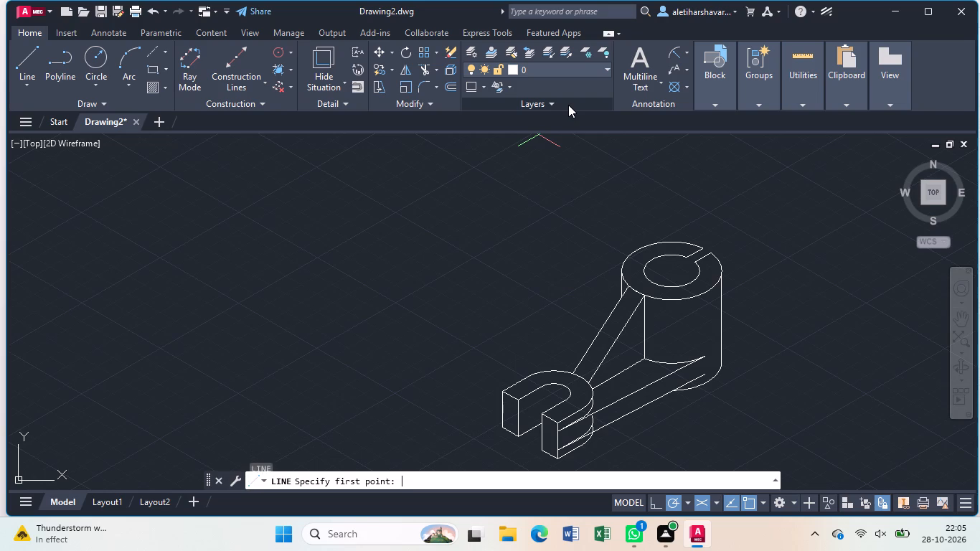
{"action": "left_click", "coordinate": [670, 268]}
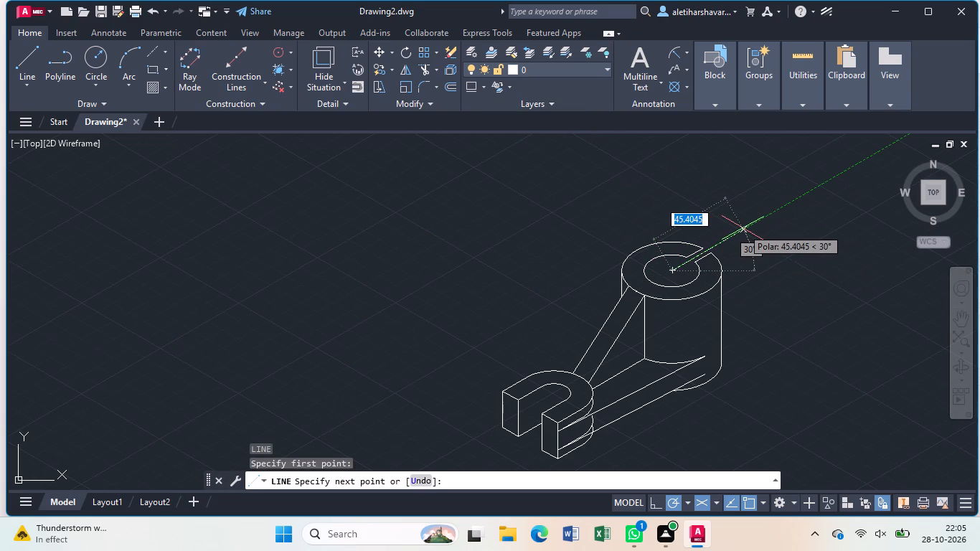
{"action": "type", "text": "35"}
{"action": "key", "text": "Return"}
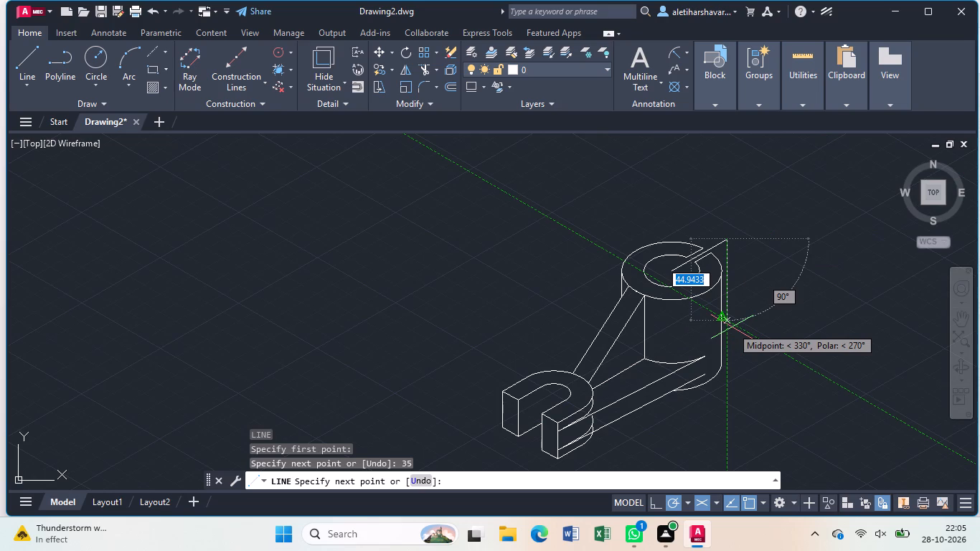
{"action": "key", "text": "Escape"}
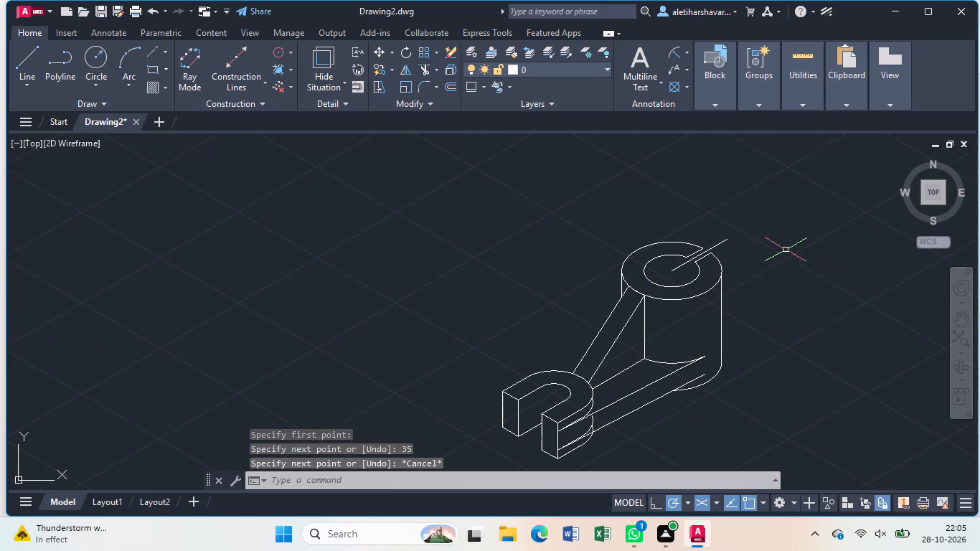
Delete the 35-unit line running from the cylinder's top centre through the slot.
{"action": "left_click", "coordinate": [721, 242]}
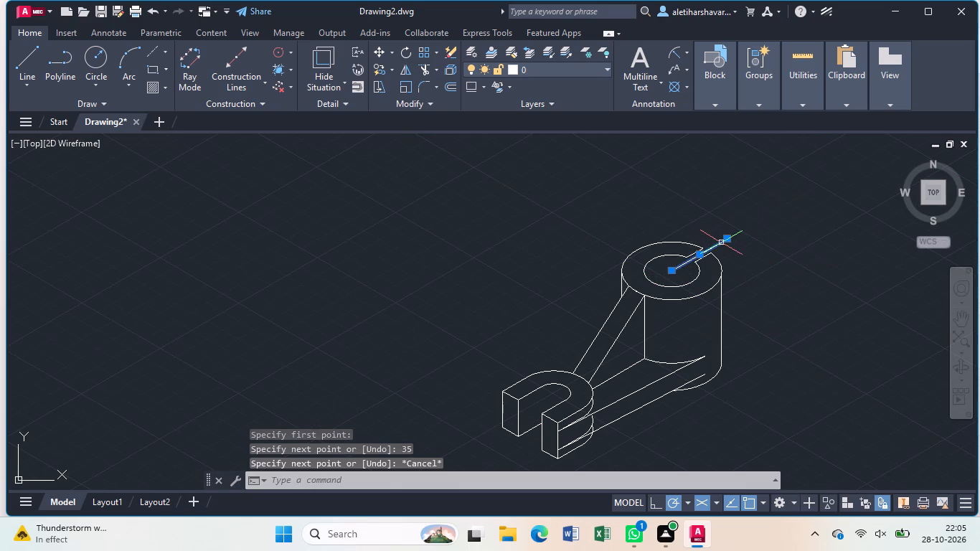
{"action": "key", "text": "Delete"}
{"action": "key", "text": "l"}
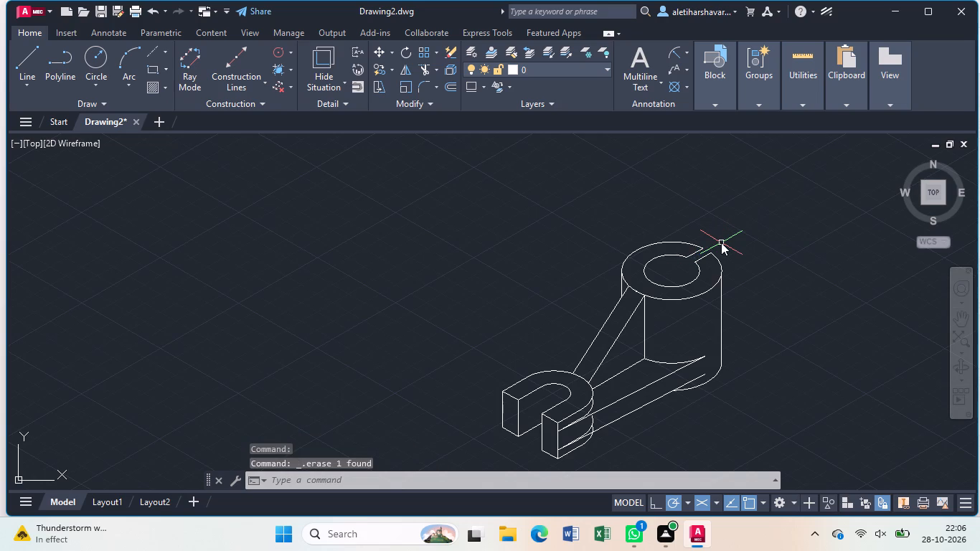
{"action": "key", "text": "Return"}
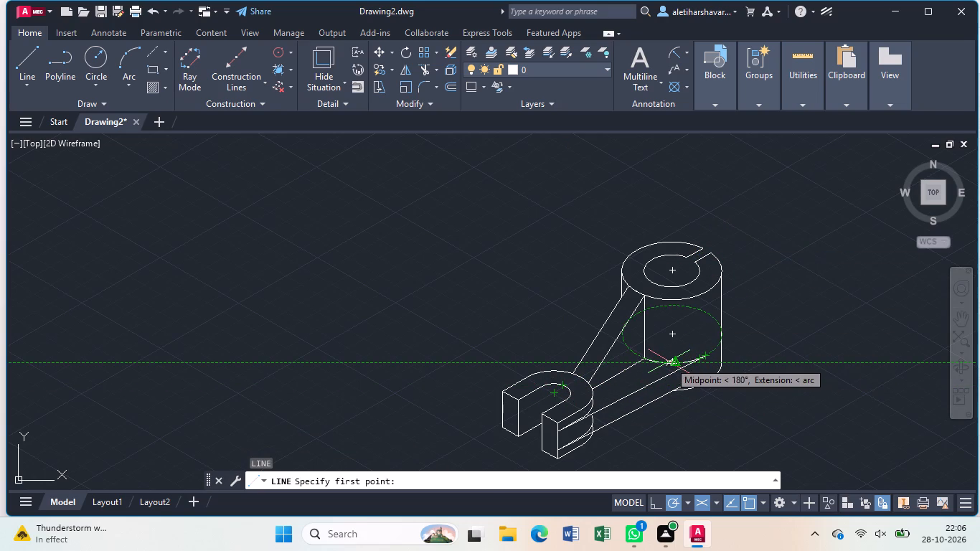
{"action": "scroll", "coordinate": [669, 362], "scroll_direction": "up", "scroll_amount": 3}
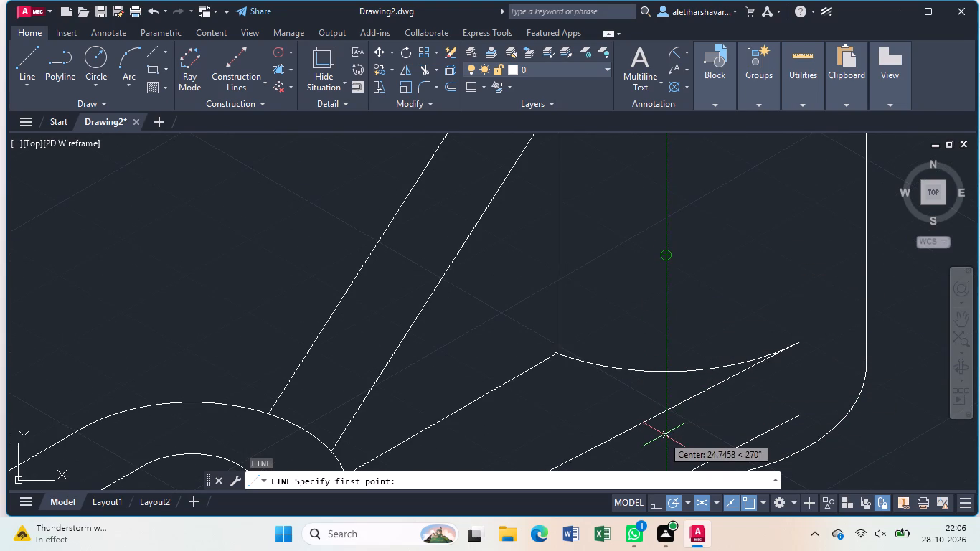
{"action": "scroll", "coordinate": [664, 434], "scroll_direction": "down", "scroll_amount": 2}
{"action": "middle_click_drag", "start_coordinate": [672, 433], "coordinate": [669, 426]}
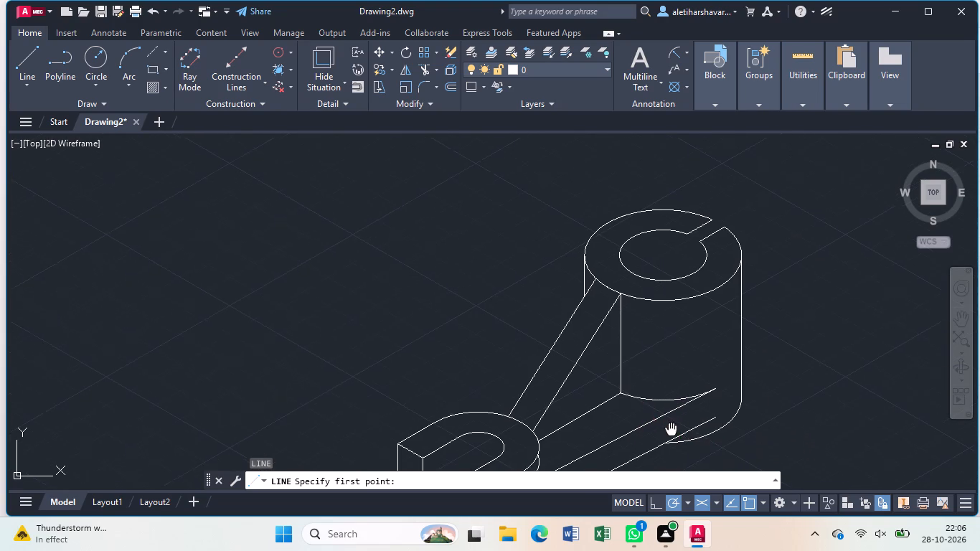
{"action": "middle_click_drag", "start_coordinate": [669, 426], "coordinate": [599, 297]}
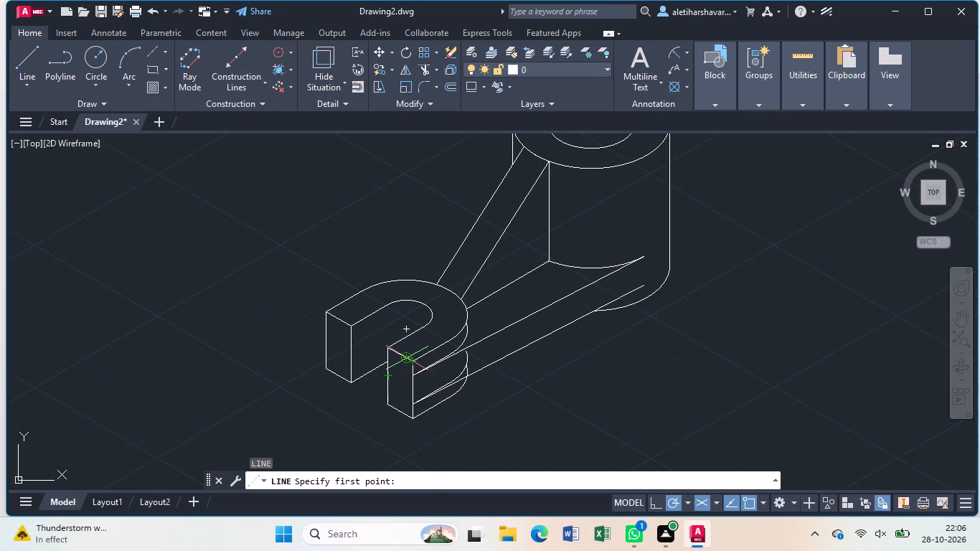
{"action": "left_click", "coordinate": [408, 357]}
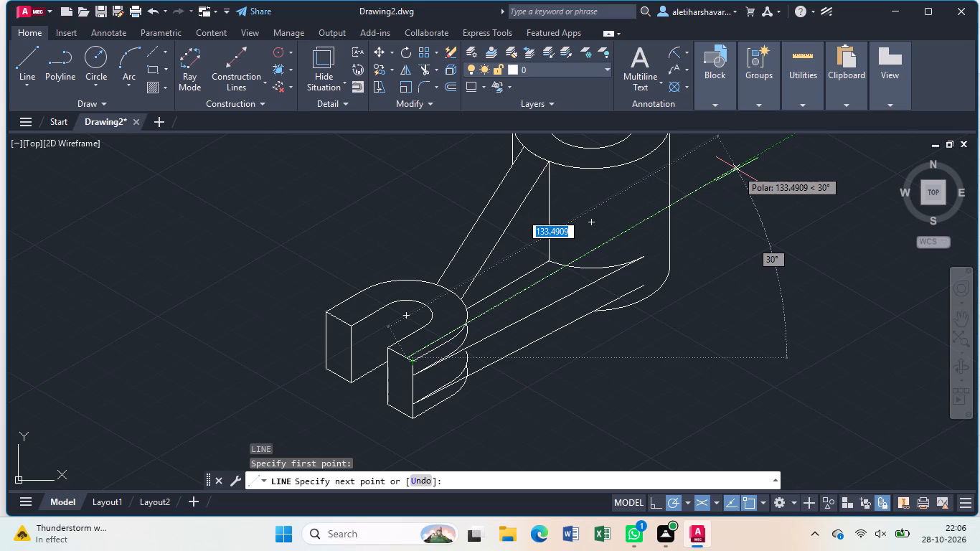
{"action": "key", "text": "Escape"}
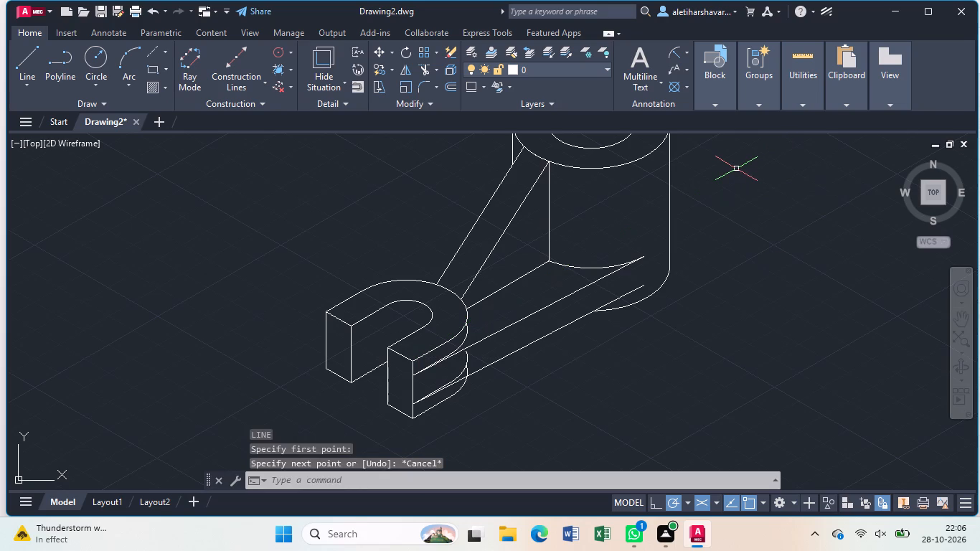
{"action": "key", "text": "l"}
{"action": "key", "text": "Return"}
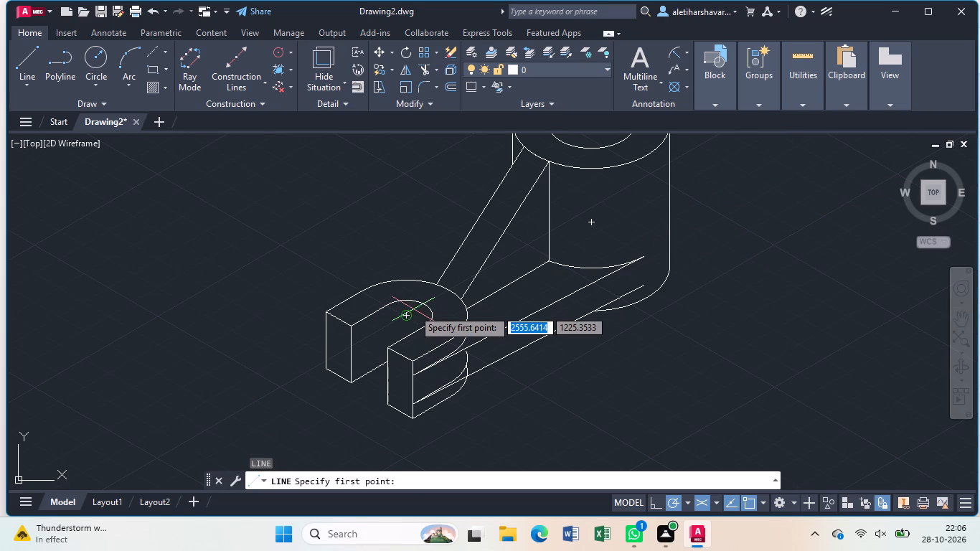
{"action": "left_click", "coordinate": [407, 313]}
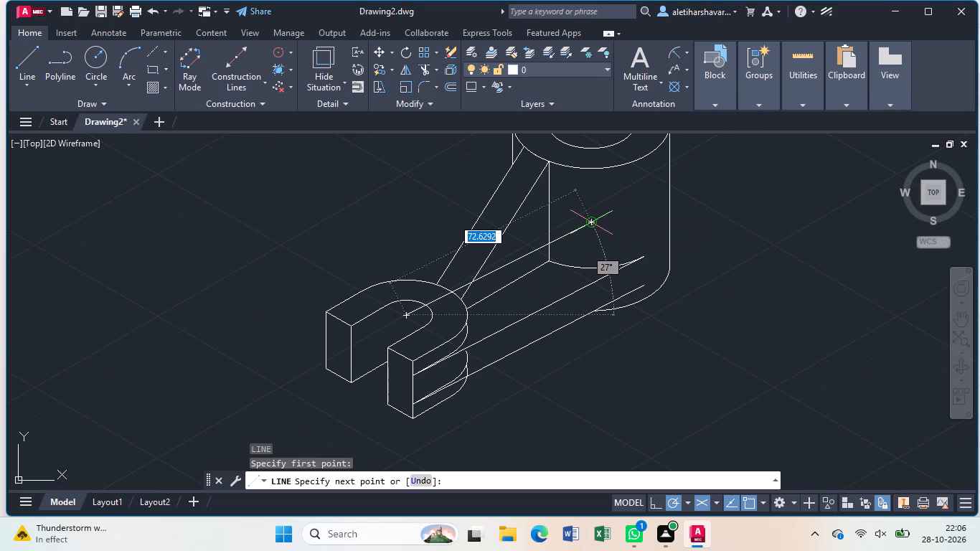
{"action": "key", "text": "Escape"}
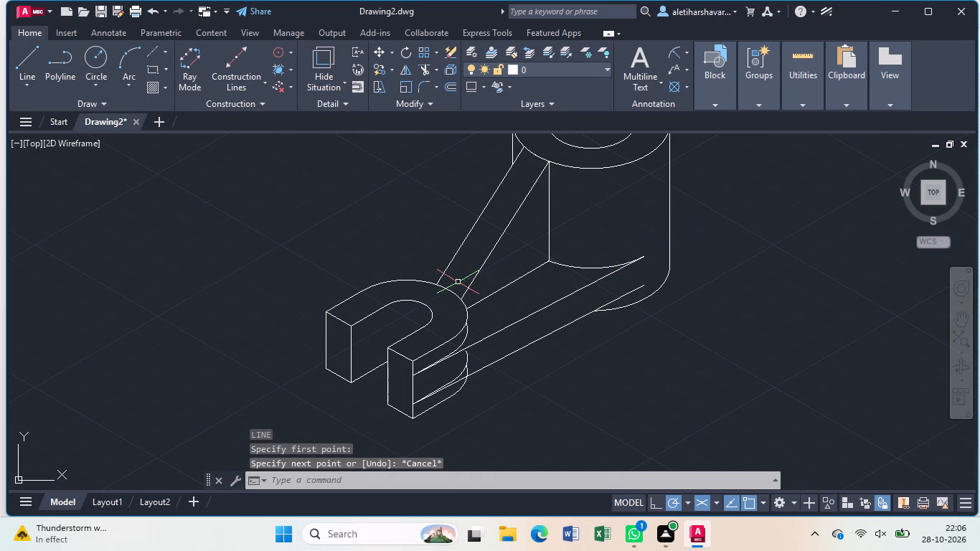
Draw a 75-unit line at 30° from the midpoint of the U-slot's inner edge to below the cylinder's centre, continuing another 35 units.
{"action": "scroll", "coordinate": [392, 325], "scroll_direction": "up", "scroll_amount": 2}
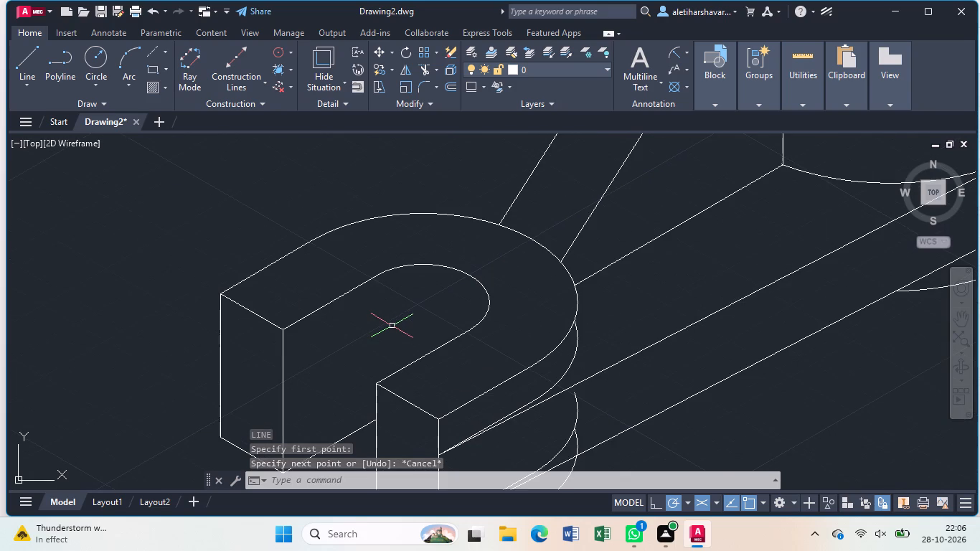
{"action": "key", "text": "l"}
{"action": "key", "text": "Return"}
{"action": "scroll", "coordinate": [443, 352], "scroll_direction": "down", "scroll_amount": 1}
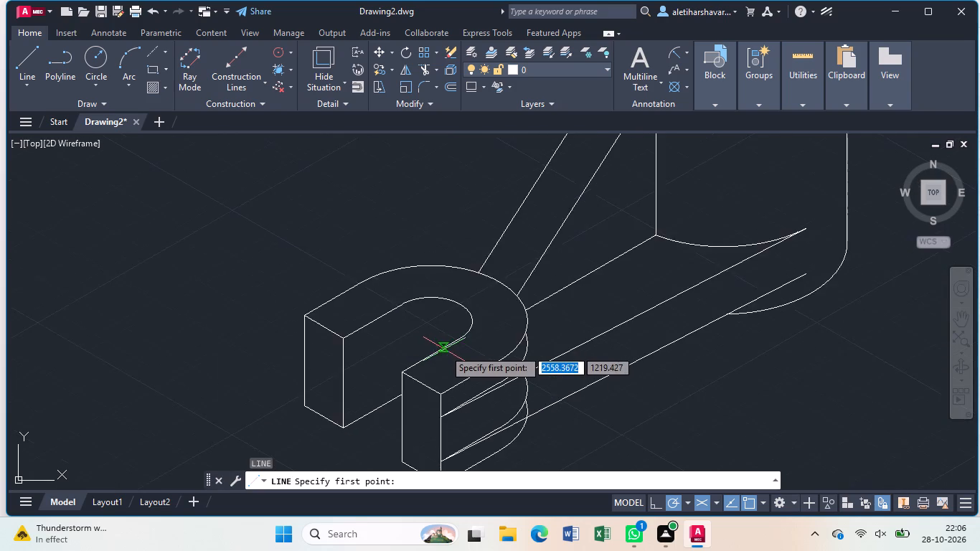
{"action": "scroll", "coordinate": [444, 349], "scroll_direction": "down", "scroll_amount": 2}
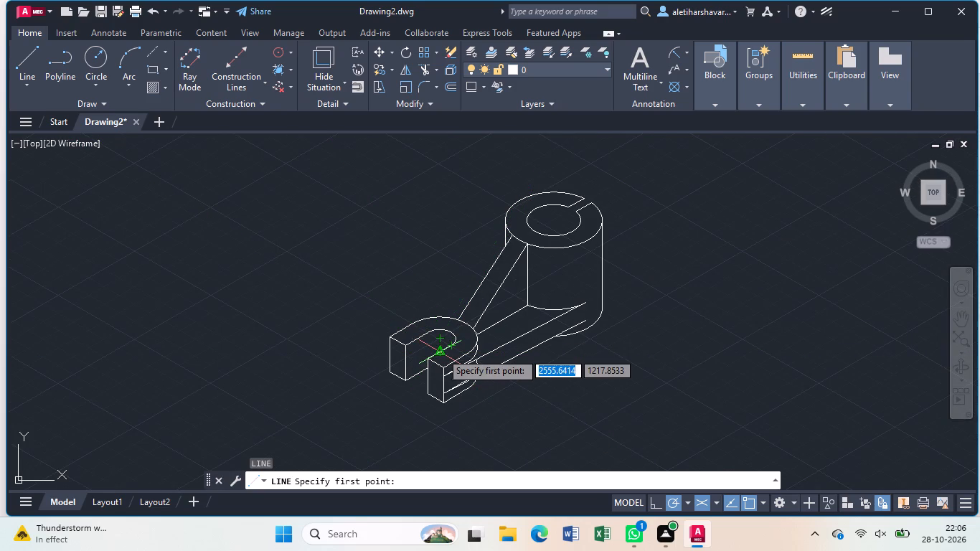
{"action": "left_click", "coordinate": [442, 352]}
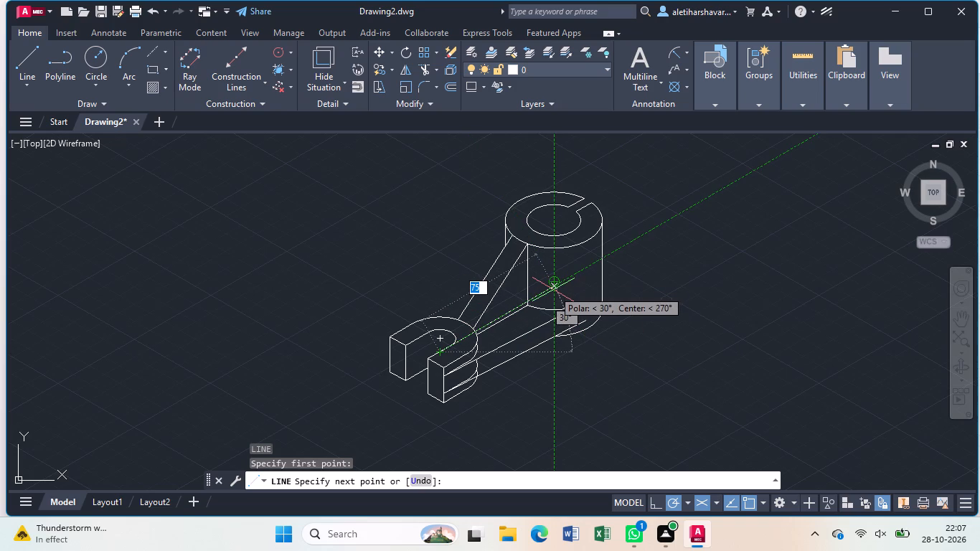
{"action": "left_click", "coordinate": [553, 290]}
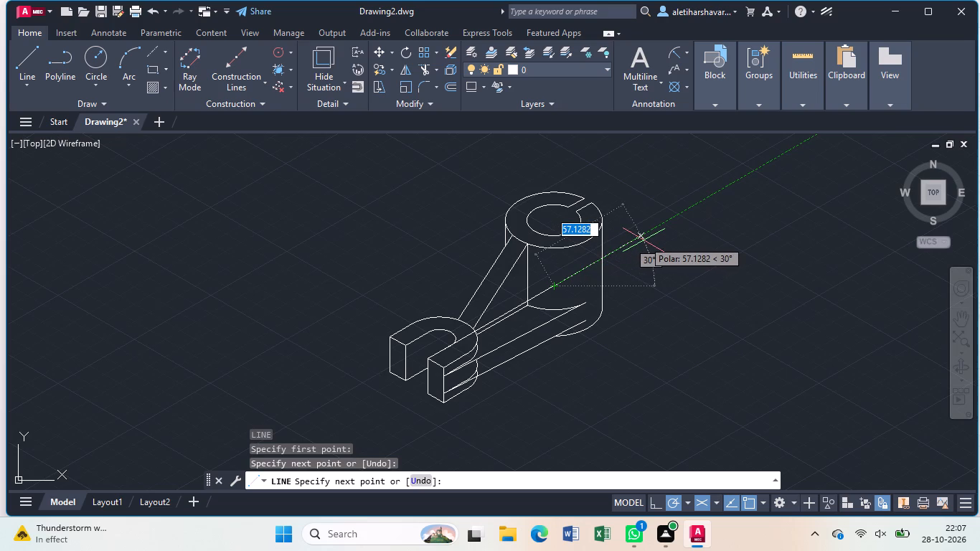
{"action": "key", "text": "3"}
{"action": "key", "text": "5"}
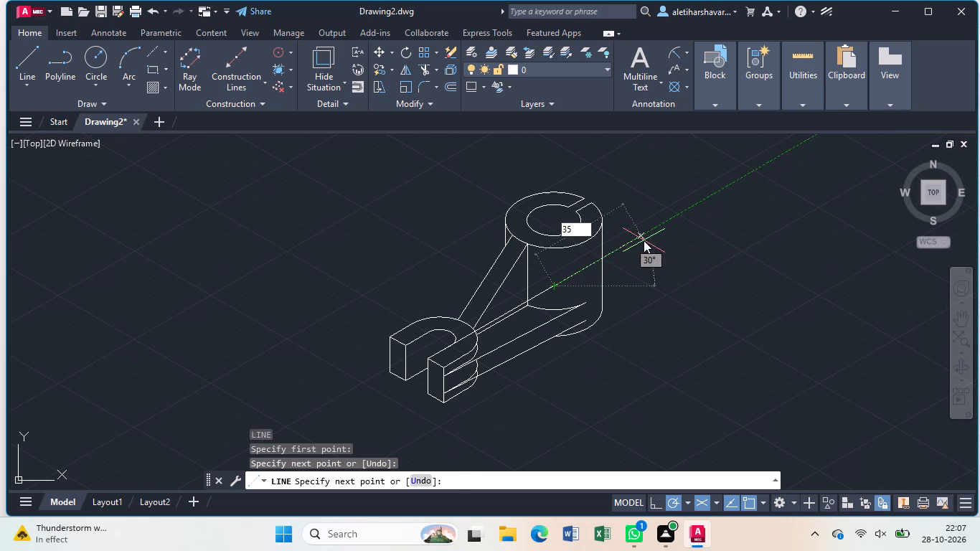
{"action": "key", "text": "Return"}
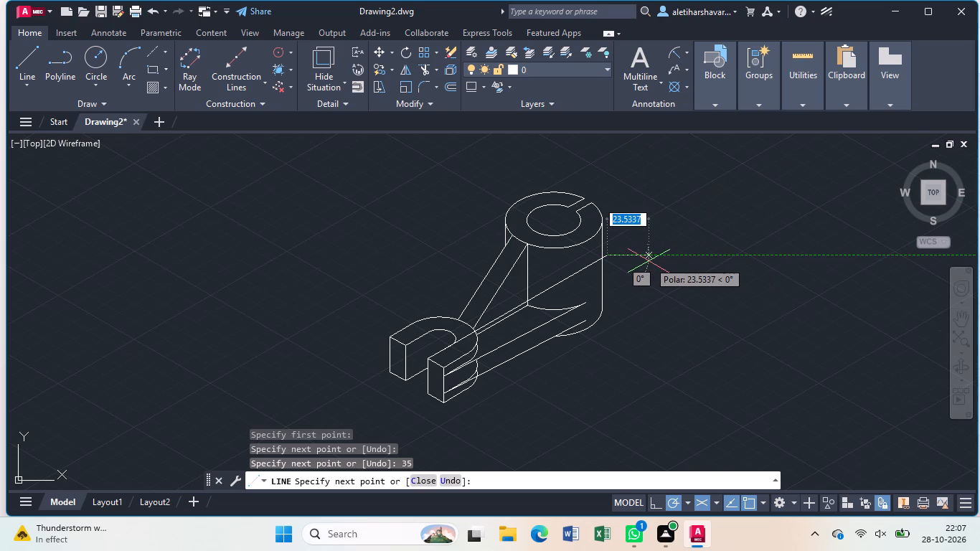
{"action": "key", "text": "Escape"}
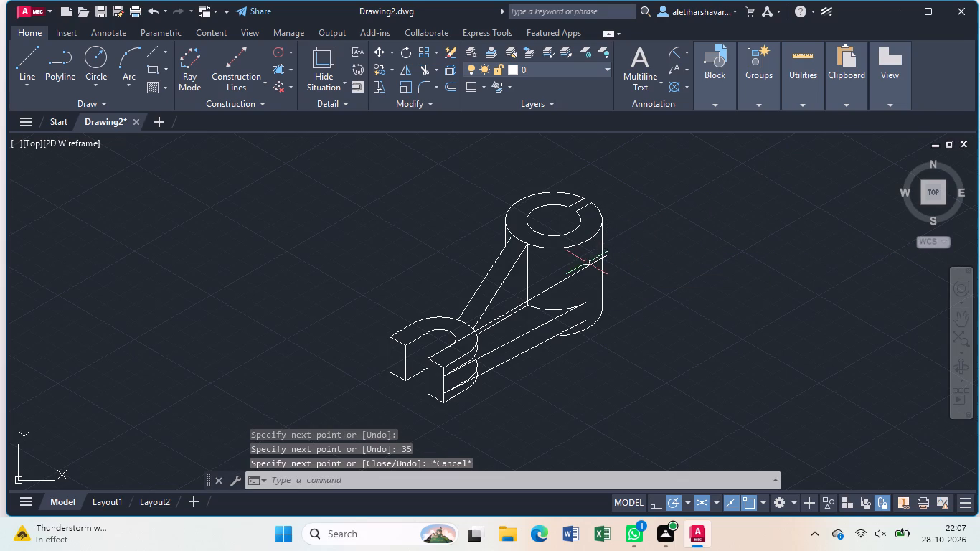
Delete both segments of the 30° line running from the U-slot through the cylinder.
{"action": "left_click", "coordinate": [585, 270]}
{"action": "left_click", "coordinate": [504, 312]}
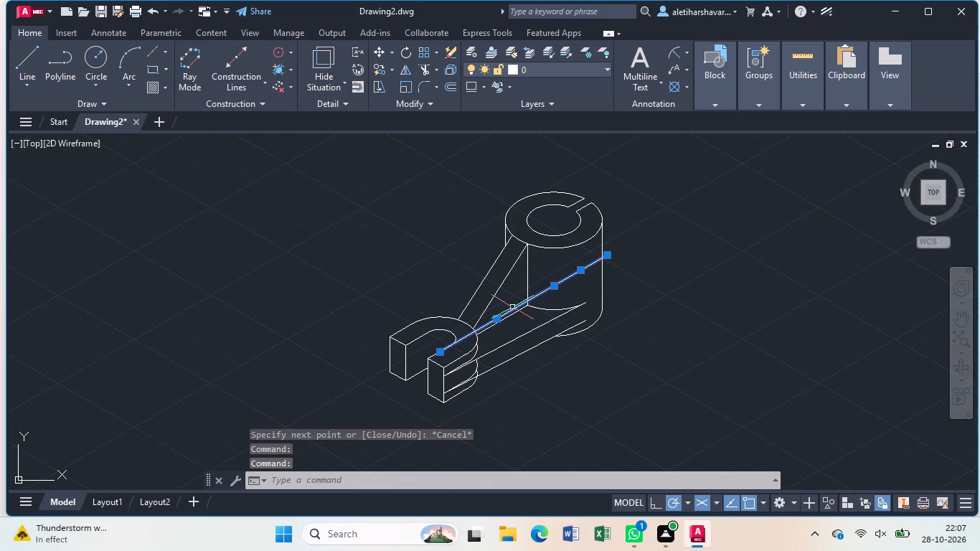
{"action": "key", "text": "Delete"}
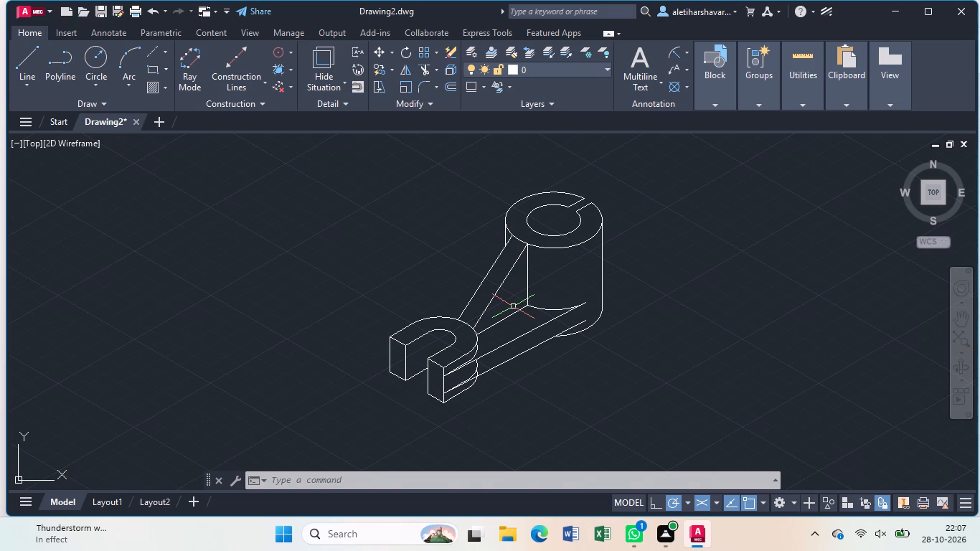
Draw connected lines from the cylinder's outer side-edge midpoint: 15 up, 30 outward at 30°, 30 down, and back parallel to the cylinder.
{"action": "scroll", "coordinate": [570, 265], "scroll_direction": "up", "scroll_amount": 1}
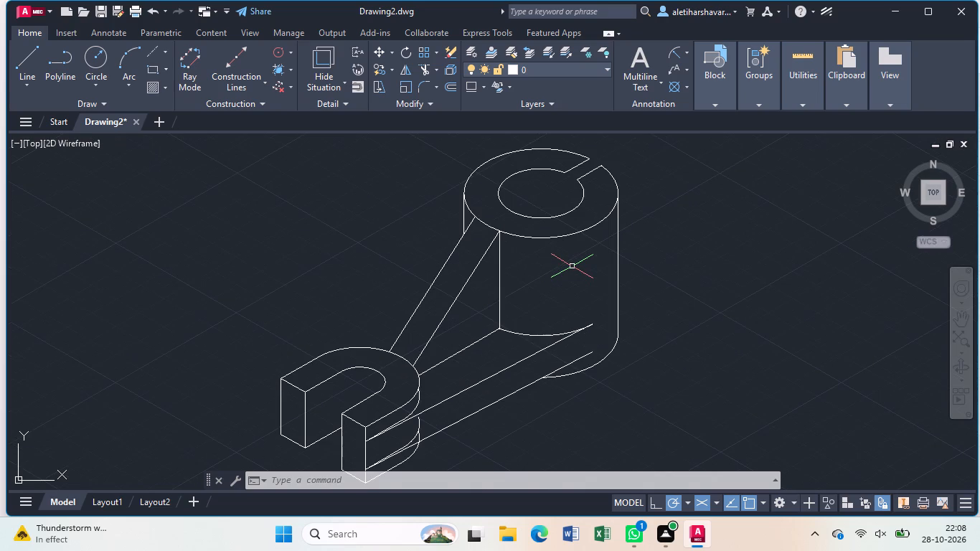
{"action": "key", "text": "l"}
{"action": "key", "text": "Return"}
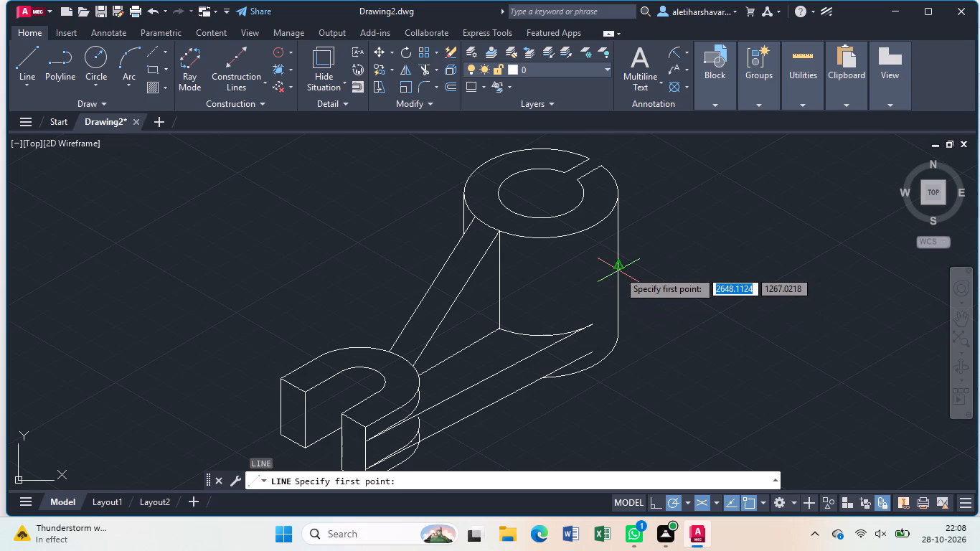
{"action": "left_click_drag", "start_coordinate": [618, 269], "coordinate": [621, 262]}
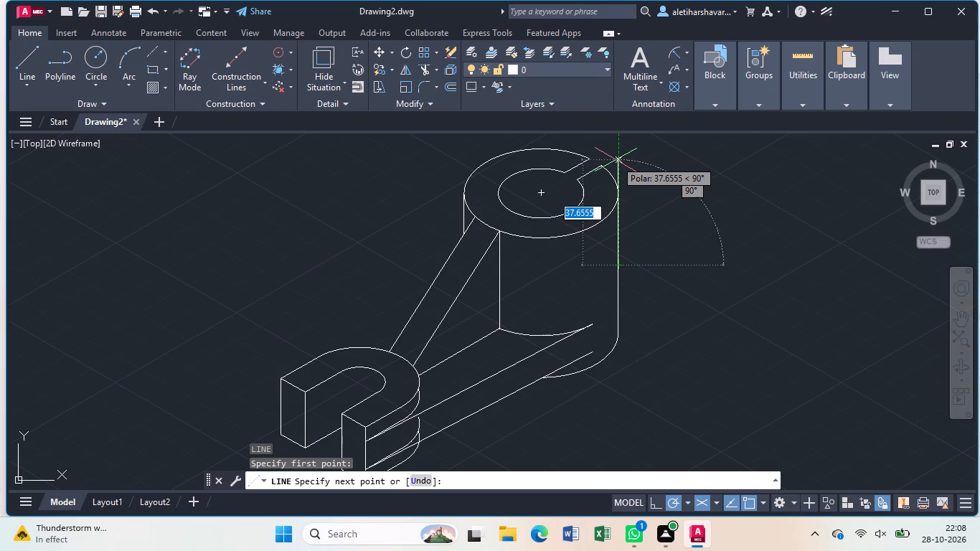
{"action": "type", "text": "15"}
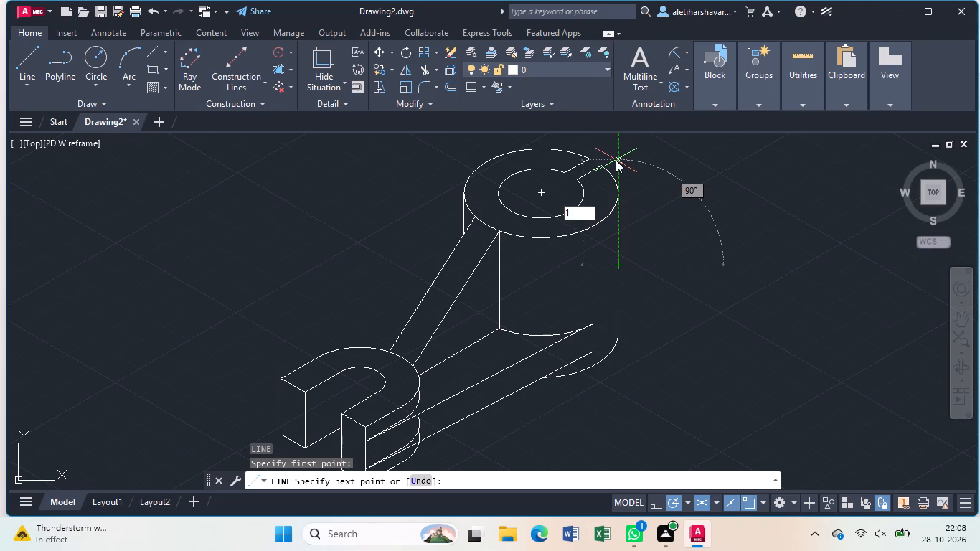
{"action": "key", "text": "Return"}
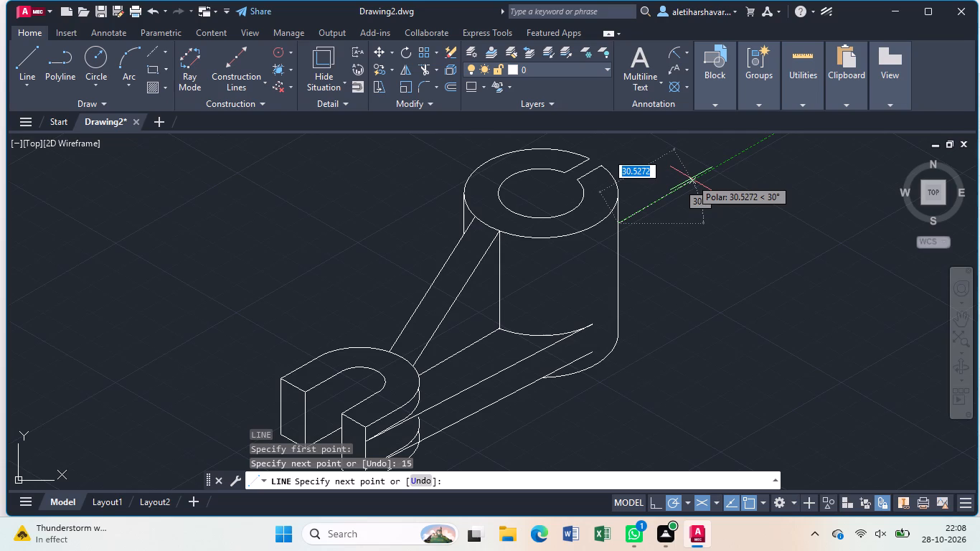
{"action": "key", "text": "3"}
{"action": "key", "text": "0"}
{"action": "key", "text": "Return"}
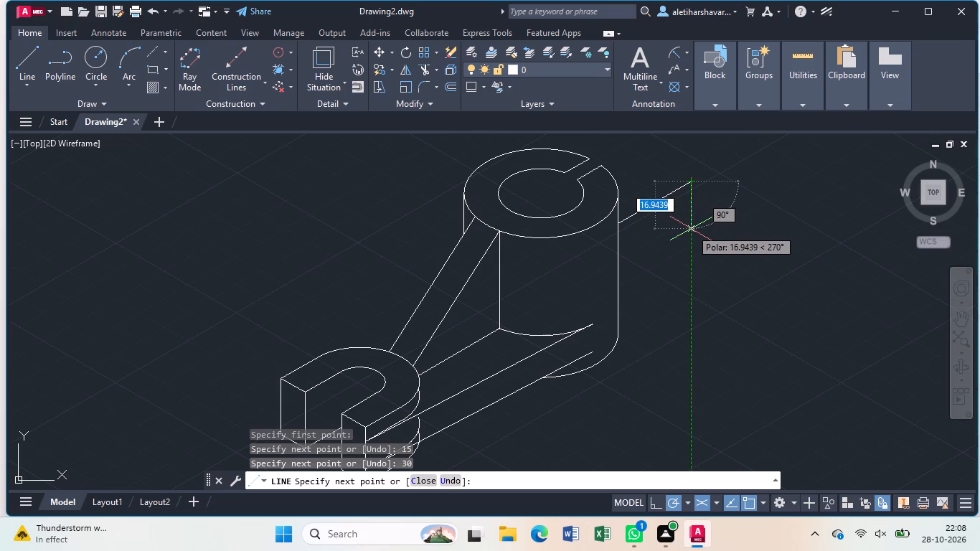
{"action": "key", "text": "3"}
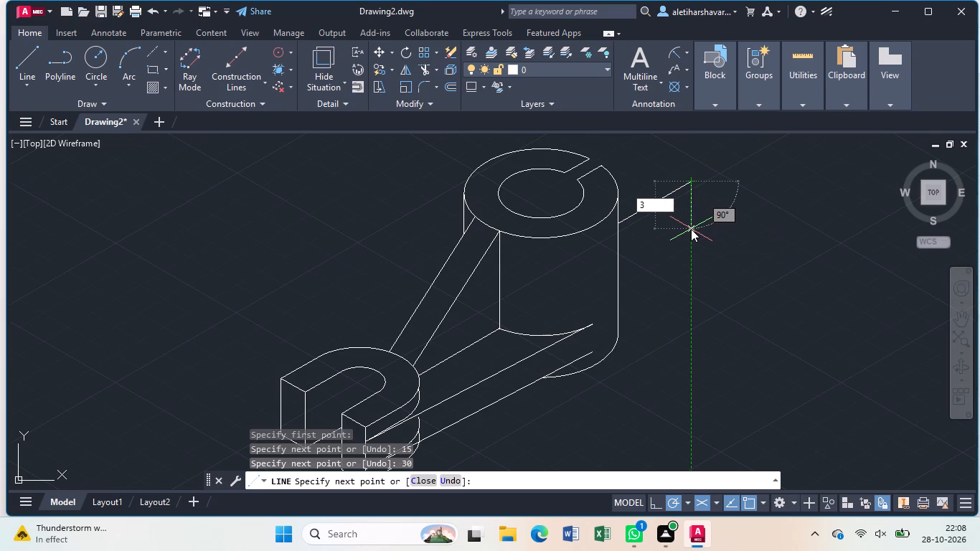
{"action": "key", "text": "0"}
{"action": "key", "text": "Return"}
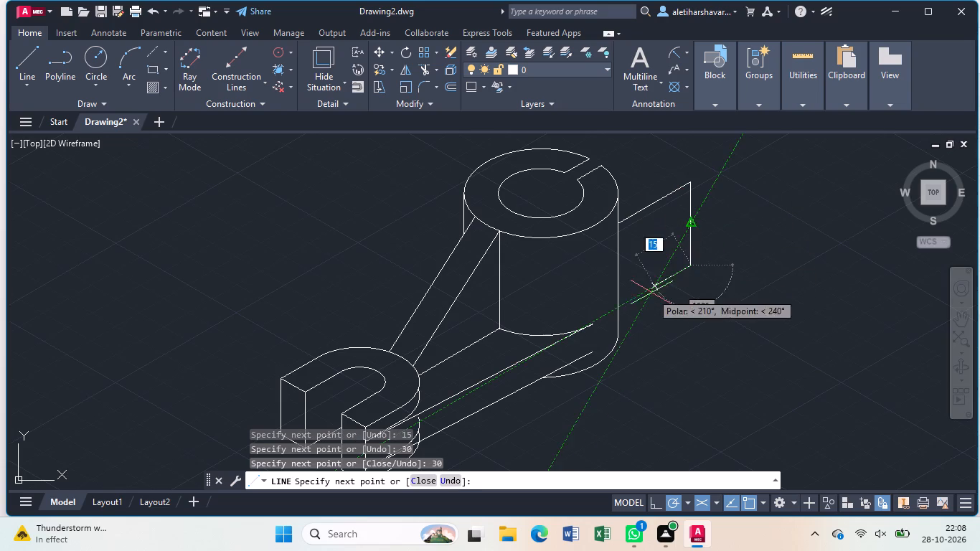
{"action": "left_click", "coordinate": [603, 315]}
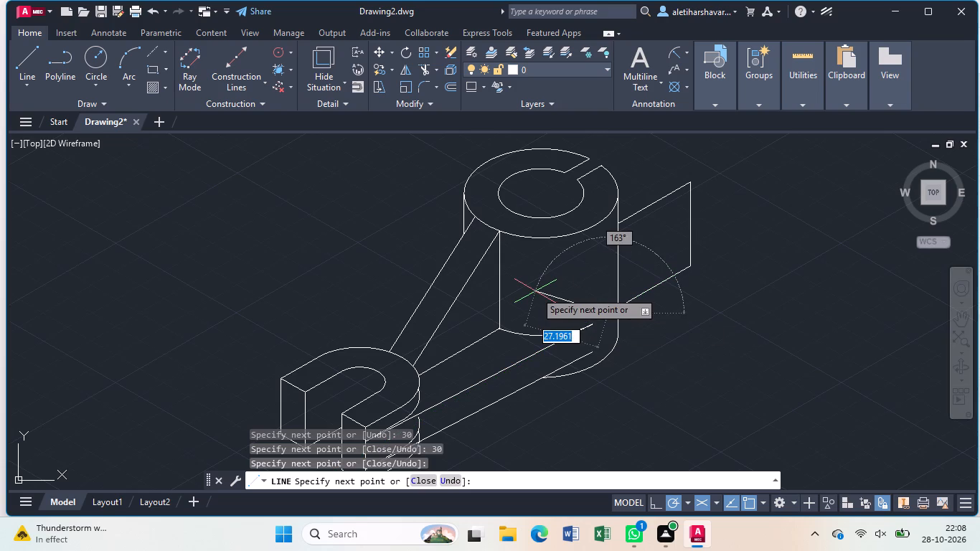
{"action": "key", "text": "Escape"}
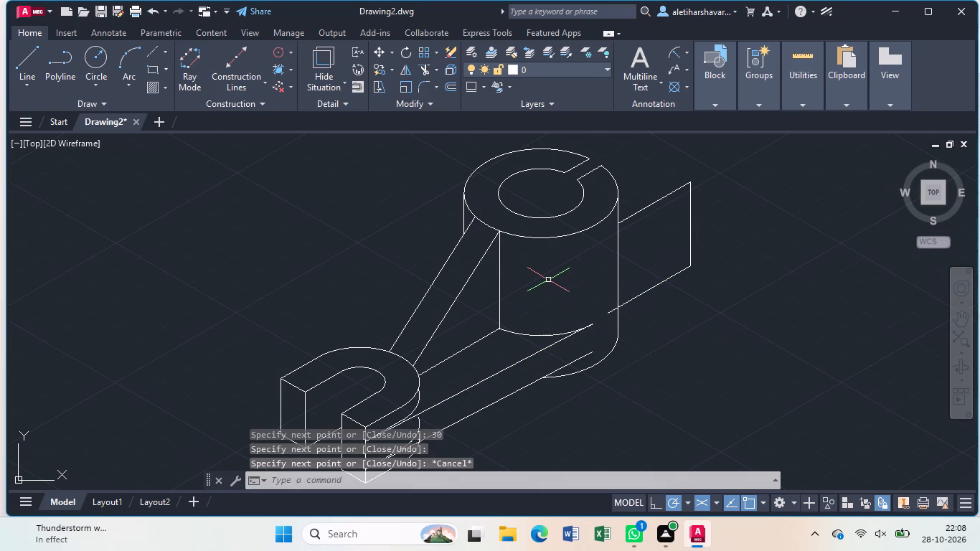
Trim the end of the lug's lower 30° line that extends inside the cylinder's side edge.
{"action": "type", "text": "tr"}
{"action": "key", "text": "Return"}
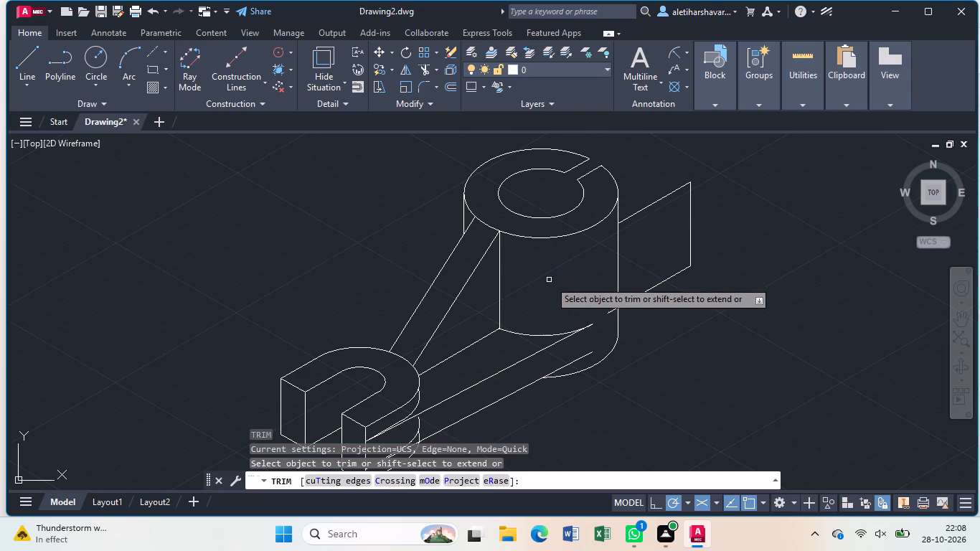
{"action": "left_click", "coordinate": [608, 313]}
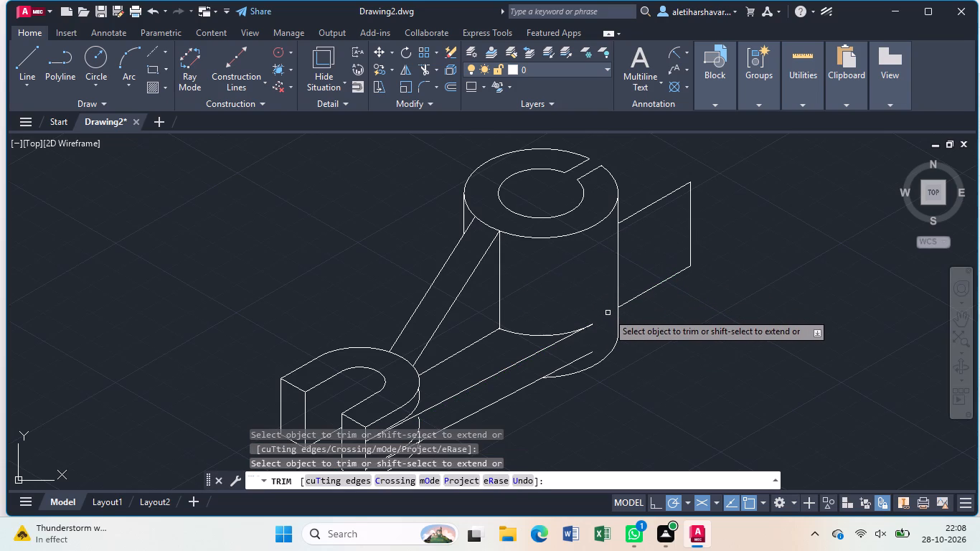
{"action": "key", "text": "Escape"}
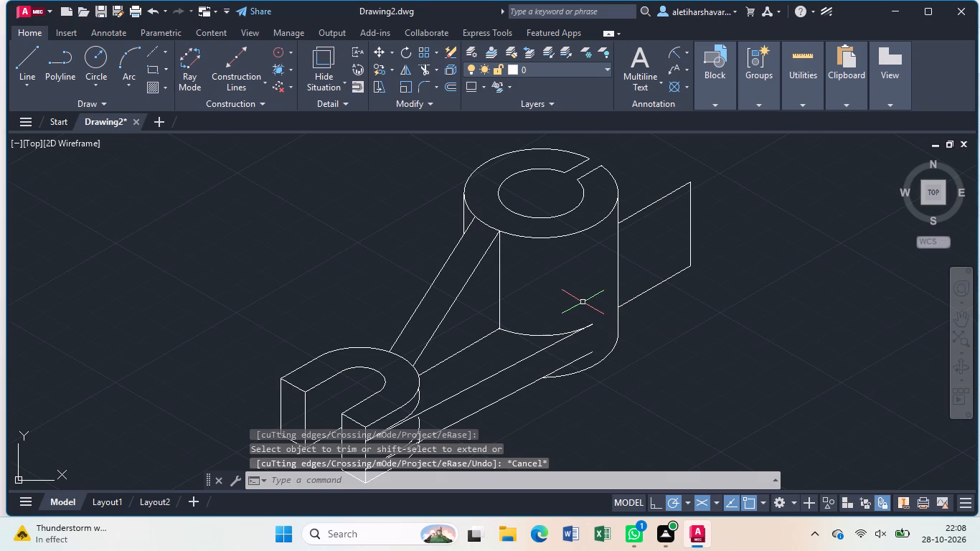
Draw a radius 15 isocircle on the right isoplane, centred on the midpoint of the lug's vertical end line.
{"action": "middle_click_drag", "start_coordinate": [583, 301], "coordinate": [570, 312]}
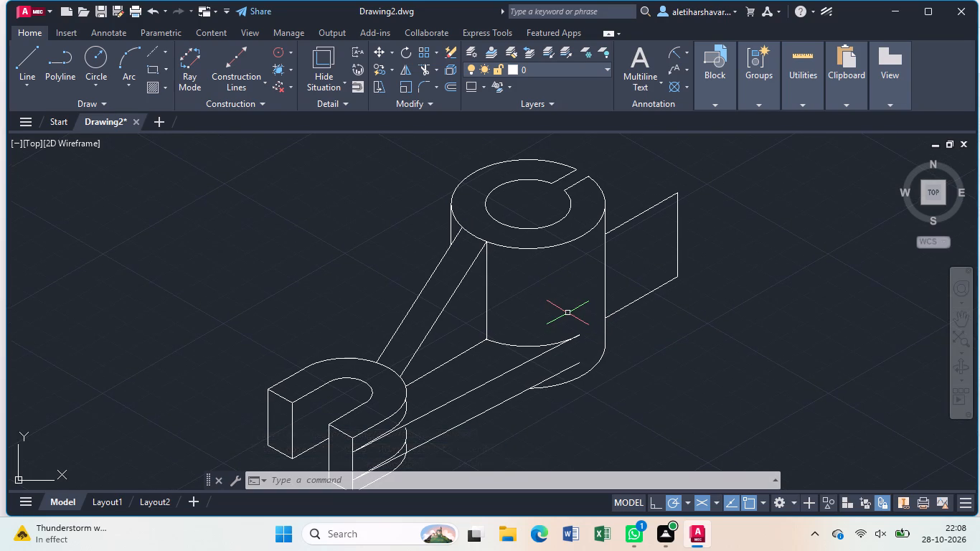
{"action": "key", "text": "c"}
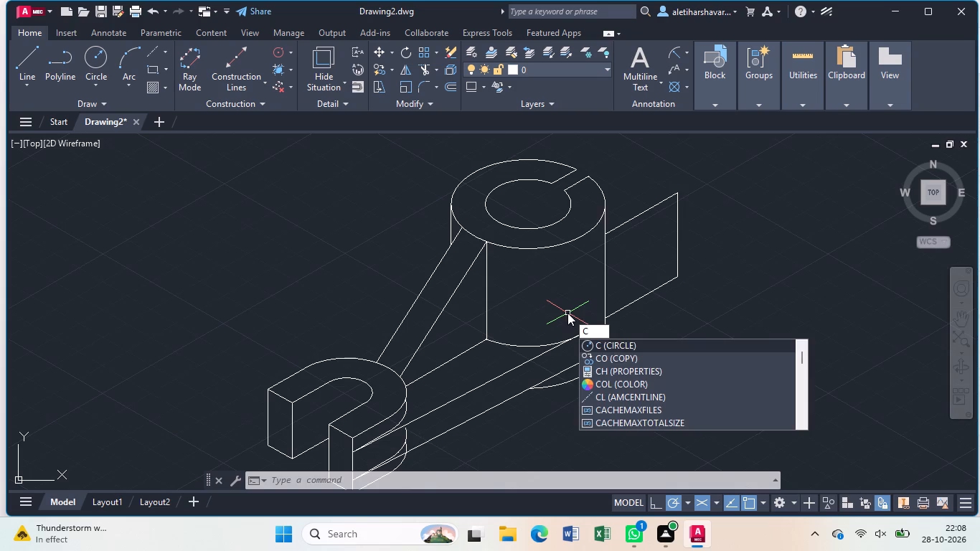
{"action": "key", "text": "Escape"}
{"action": "type", "text": "ell"}
{"action": "left_click", "coordinate": [600, 344]}
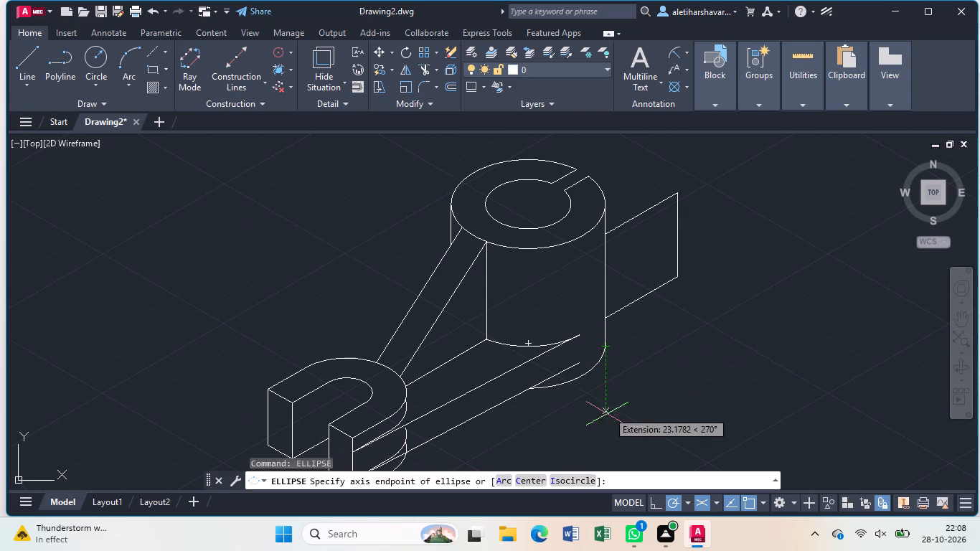
{"action": "left_click", "coordinate": [573, 477]}
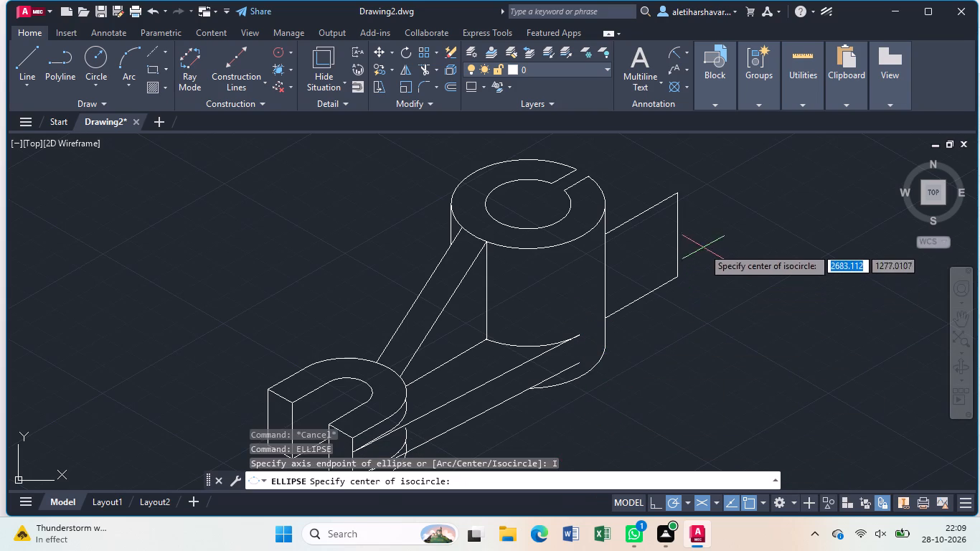
{"action": "left_click", "coordinate": [679, 237]}
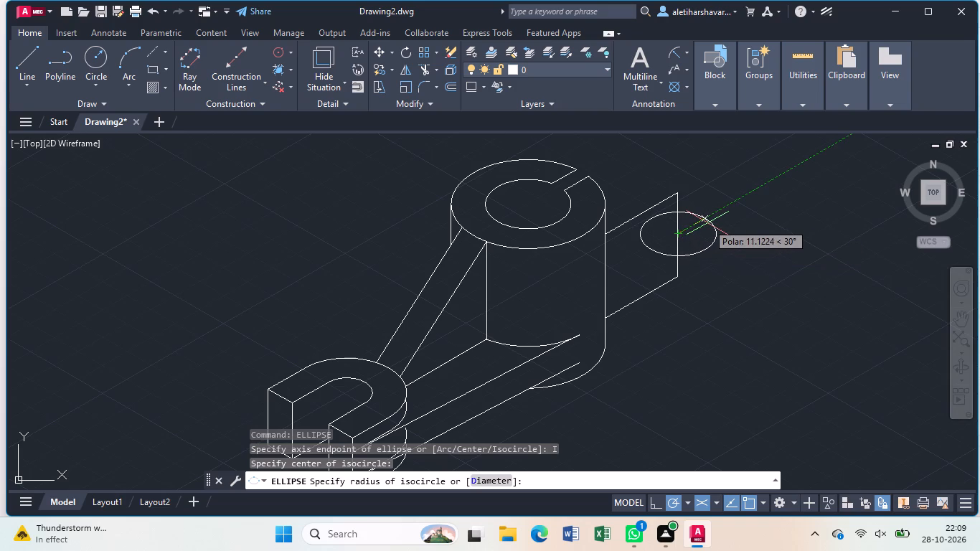
{"action": "key", "text": "F5"}
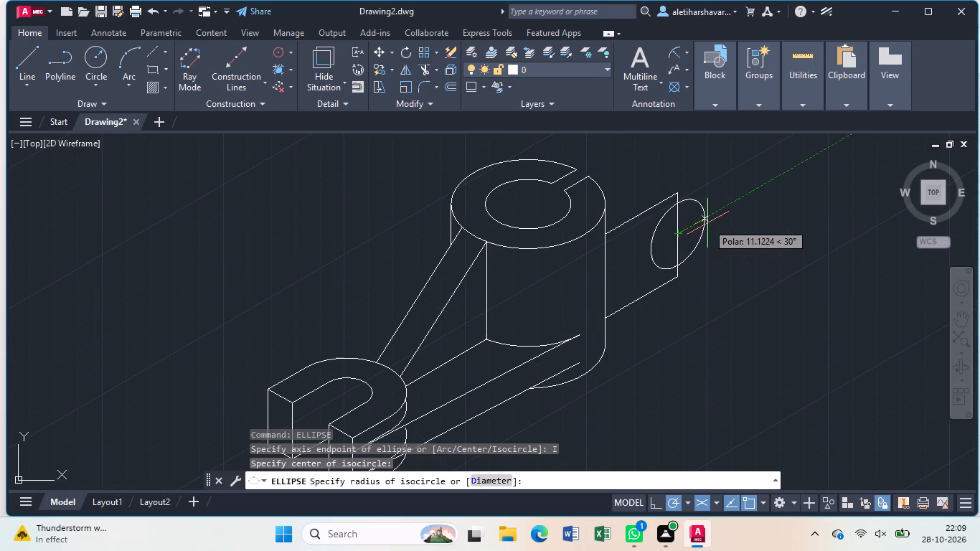
{"action": "type", "text": "15"}
{"action": "key", "text": "Return"}
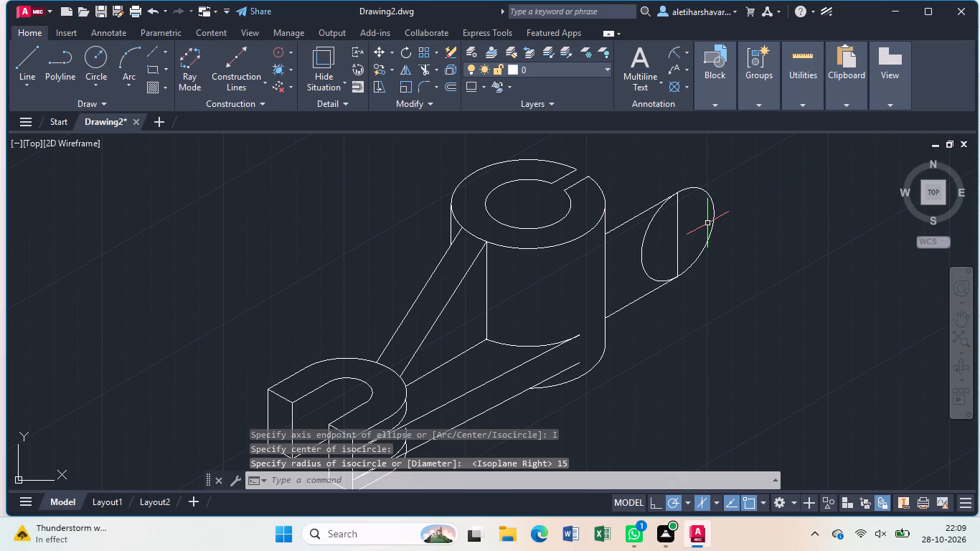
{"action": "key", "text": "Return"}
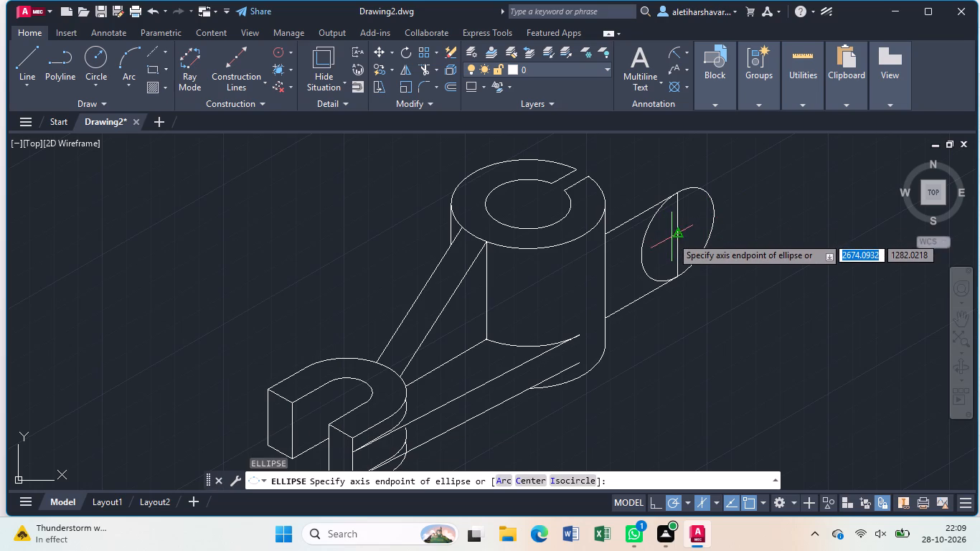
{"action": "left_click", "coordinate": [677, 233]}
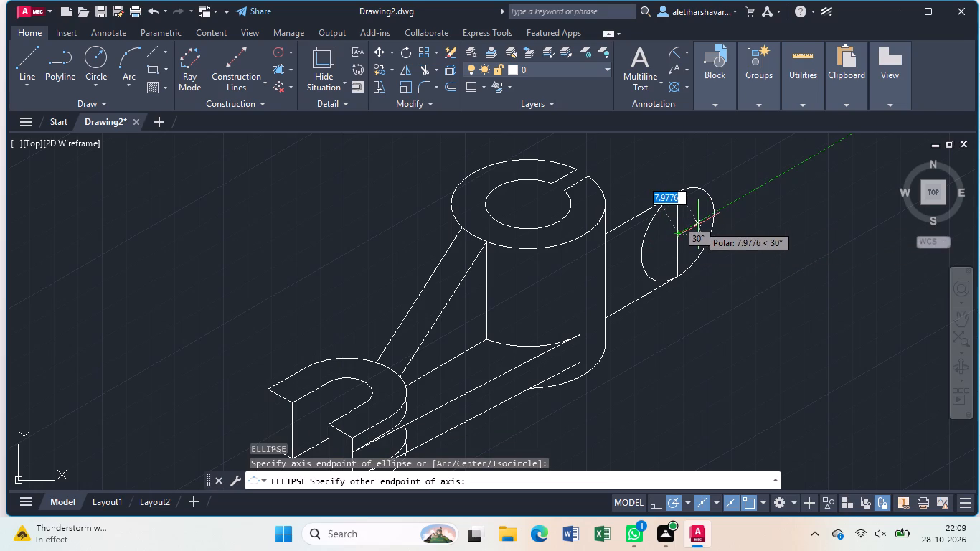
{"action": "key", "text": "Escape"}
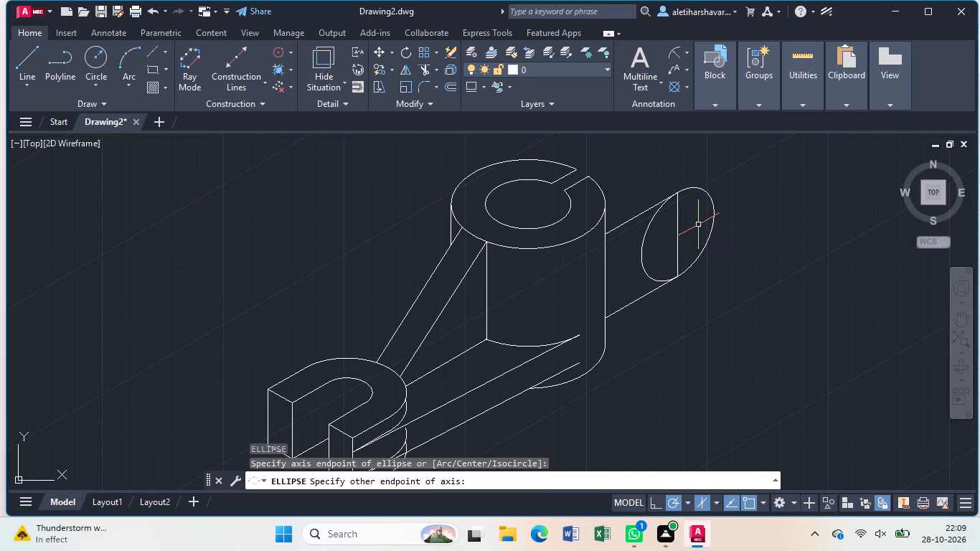
Draw a radius 8 isocircle on the right isoplane for the lug's hole, concentric with the radius 15 isocircle.
{"action": "type", "text": "ell"}
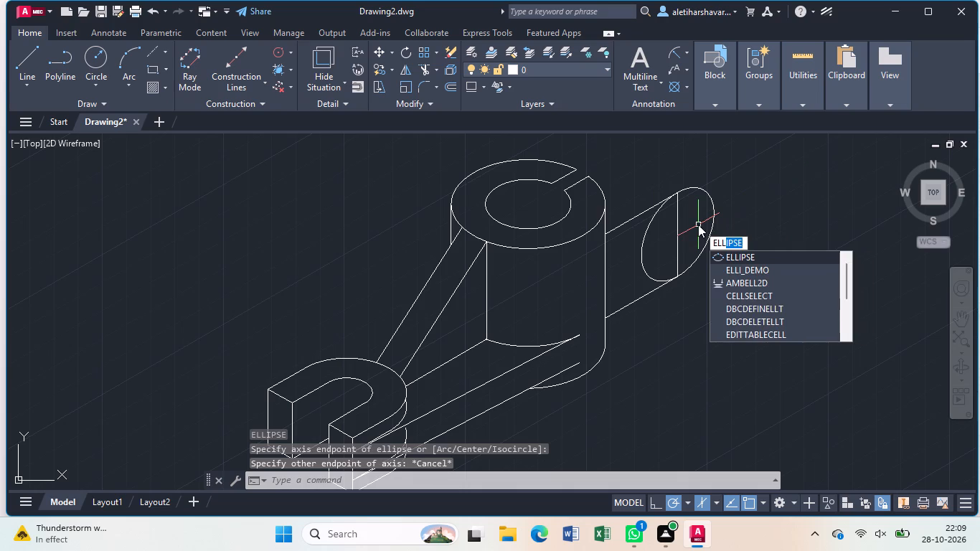
{"action": "left_click", "coordinate": [742, 255]}
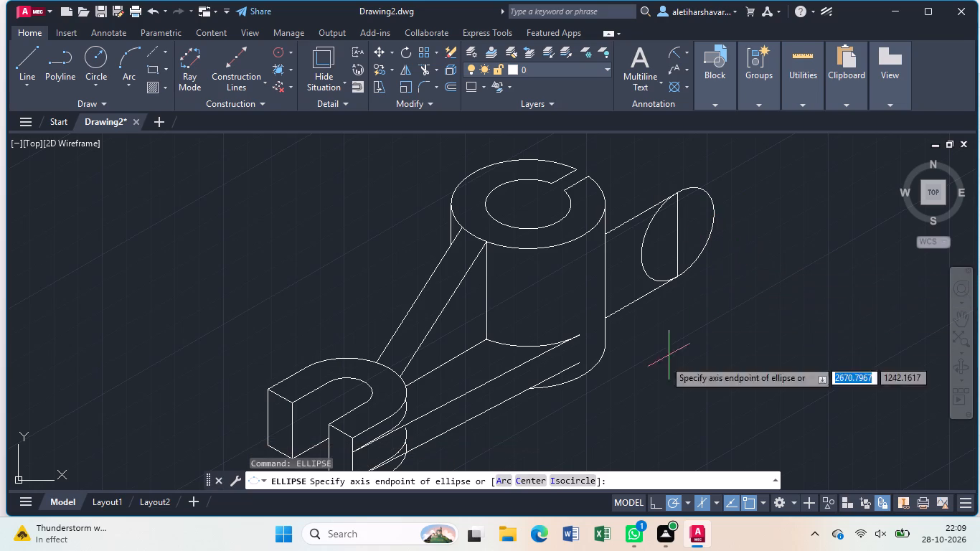
{"action": "left_click", "coordinate": [579, 481]}
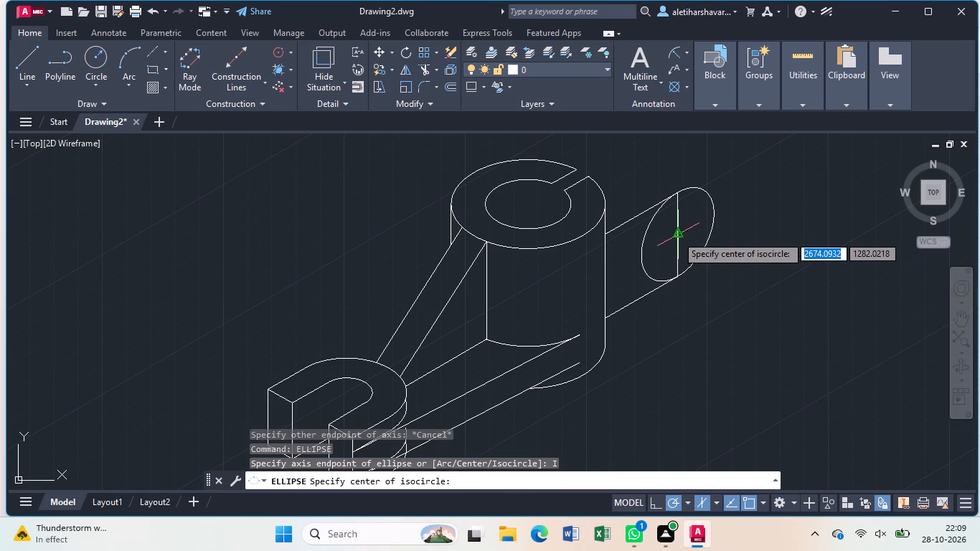
{"action": "left_click", "coordinate": [677, 235]}
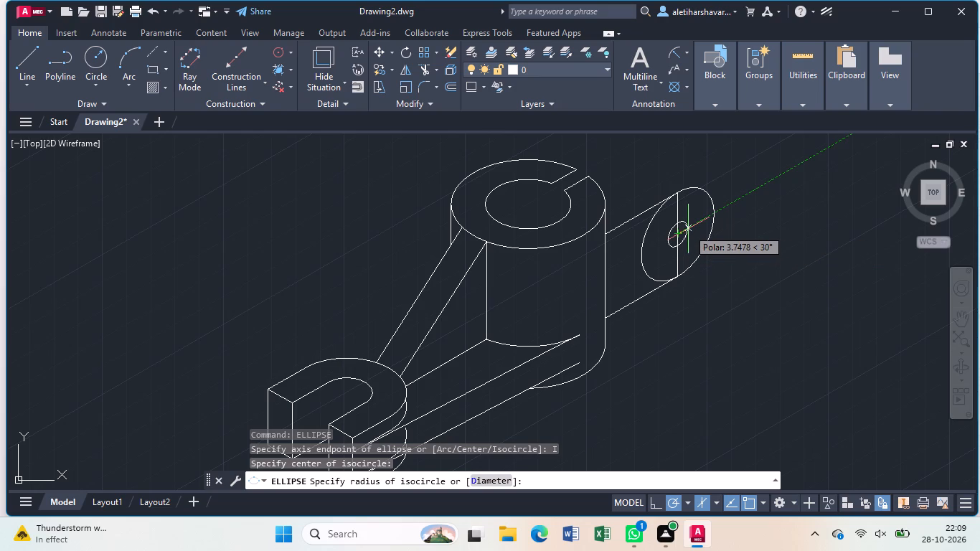
{"action": "key", "text": "8"}
{"action": "key", "text": "Return"}
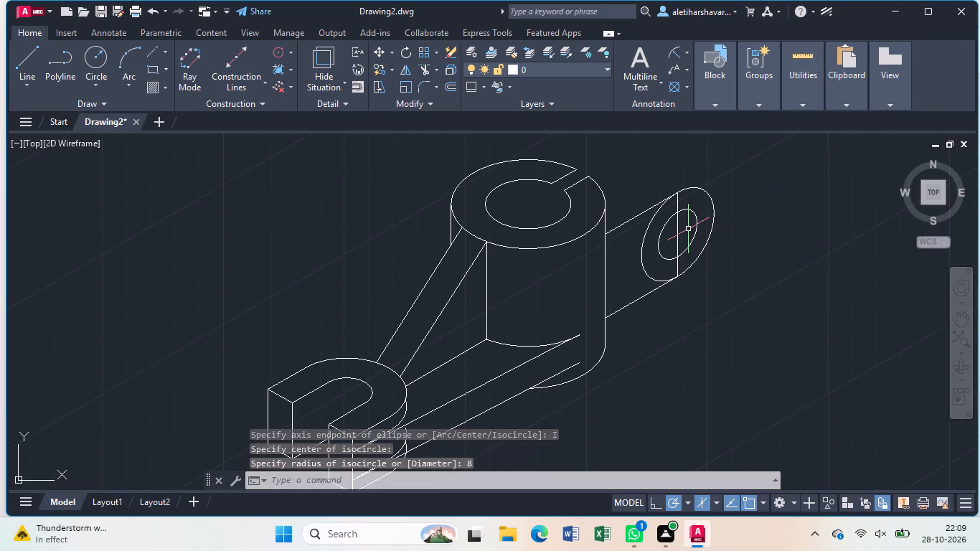
Trim the half of the radius 15 isocircle on the cylinder side of the lug's vertical end line.
{"action": "left_click", "coordinate": [678, 243]}
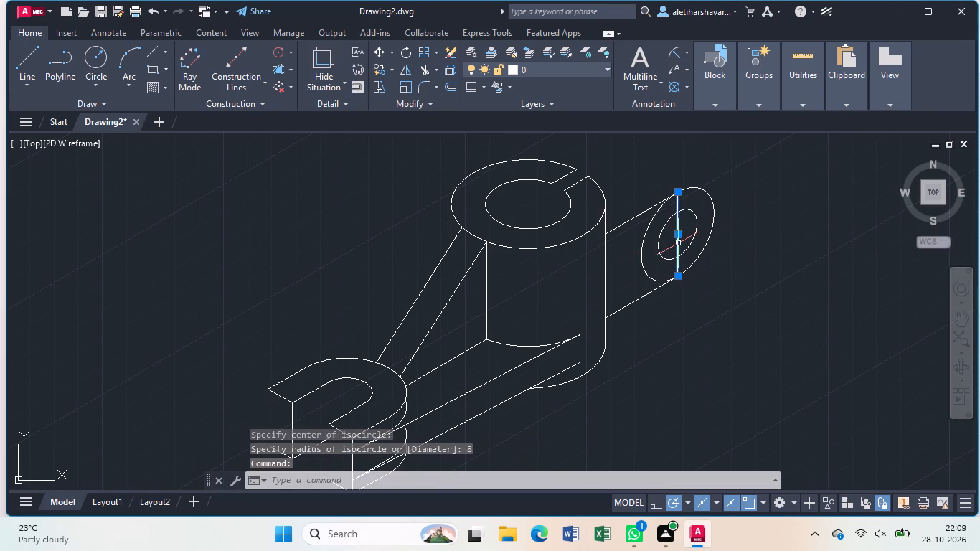
{"action": "key", "text": "Escape"}
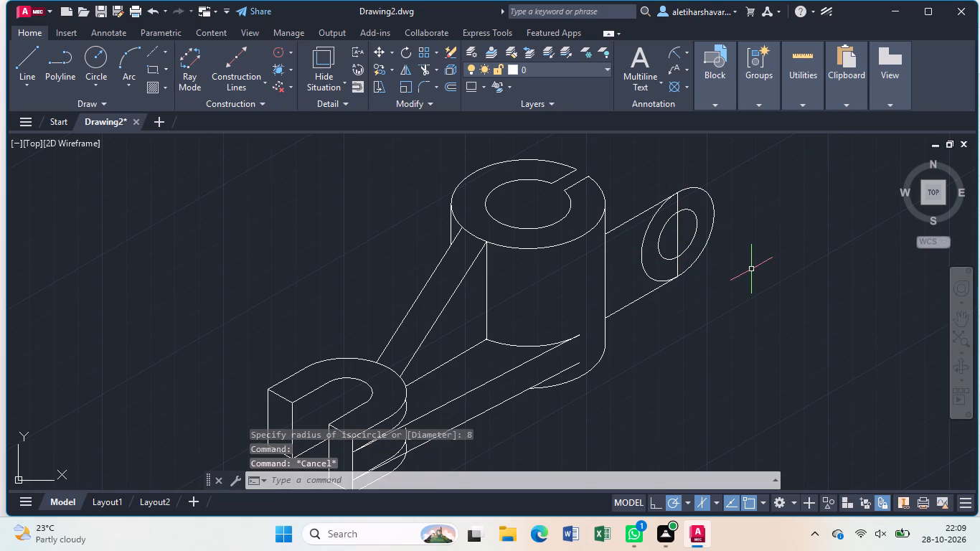
{"action": "type", "text": "tr"}
{"action": "key", "text": "Return"}
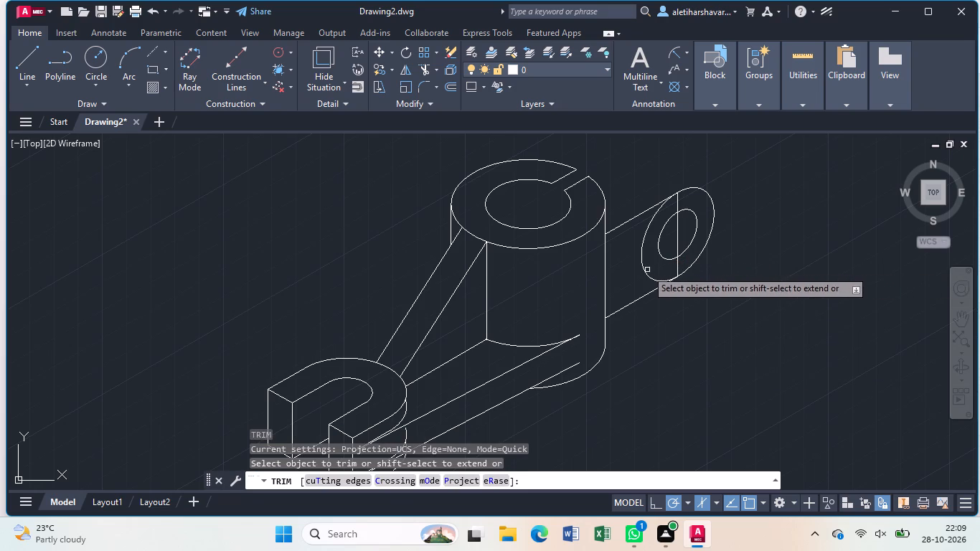
{"action": "left_click", "coordinate": [646, 270]}
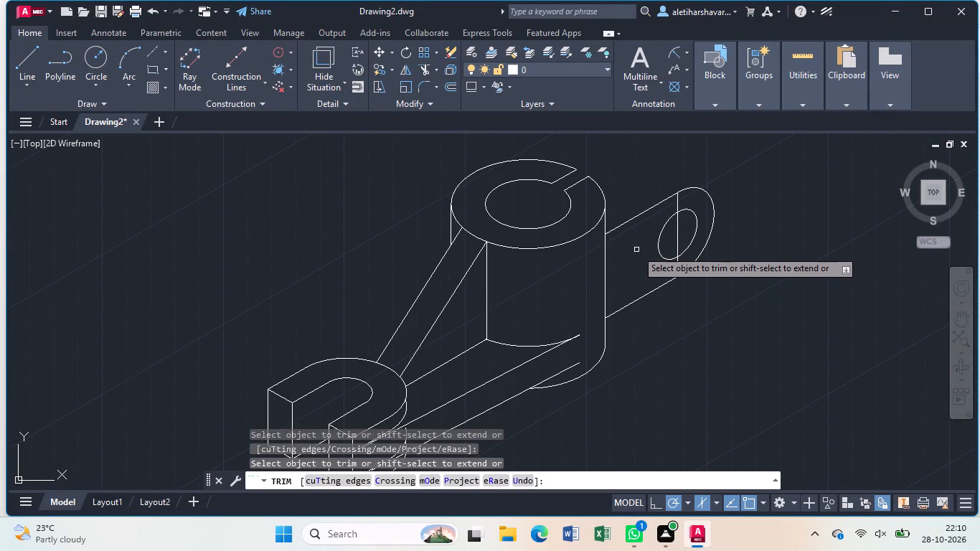
{"action": "key", "text": "Escape"}
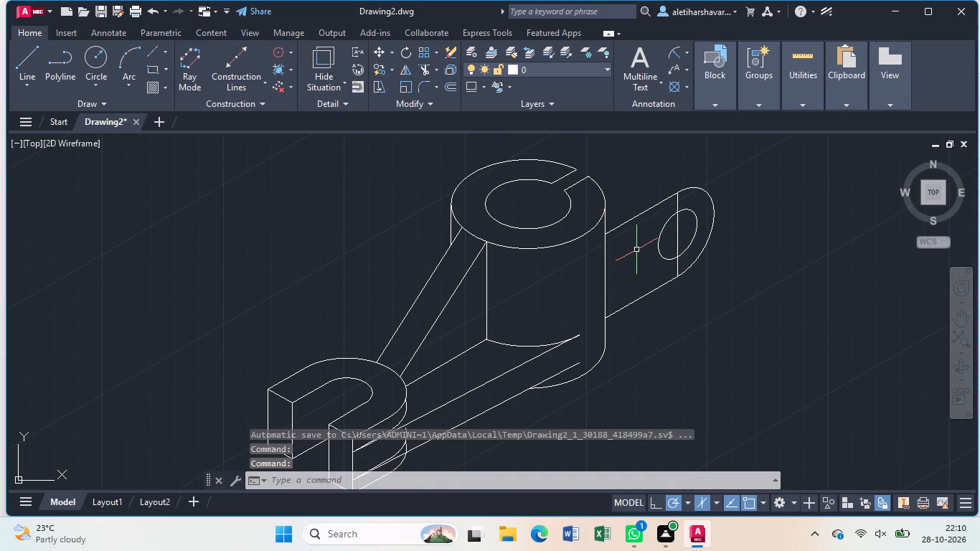
Draw a 15-unit line along the lug's upper 30° edge from the cylinder's side, continuing vertically about 39 units past the lower edge.
{"action": "key", "text": "l"}
{"action": "key", "text": "Return"}
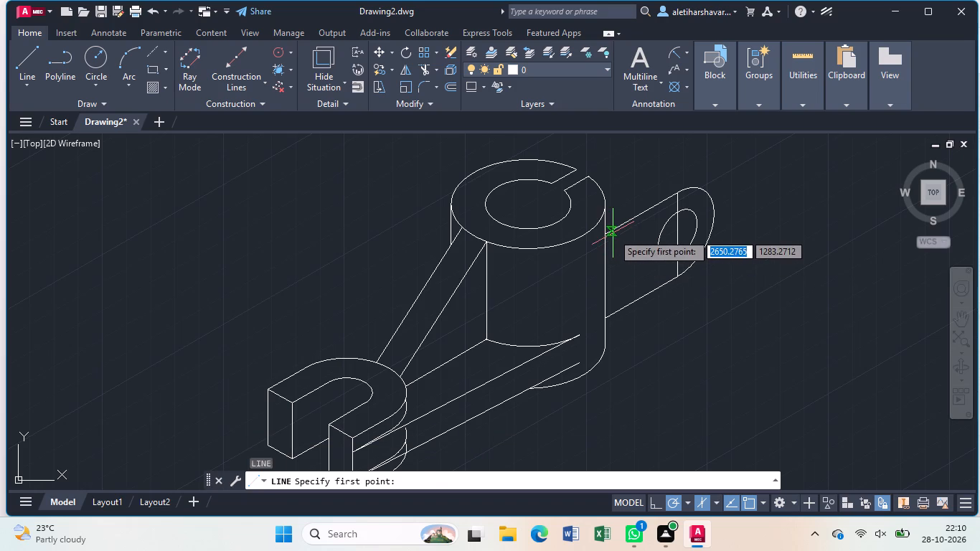
{"action": "left_click", "coordinate": [606, 233]}
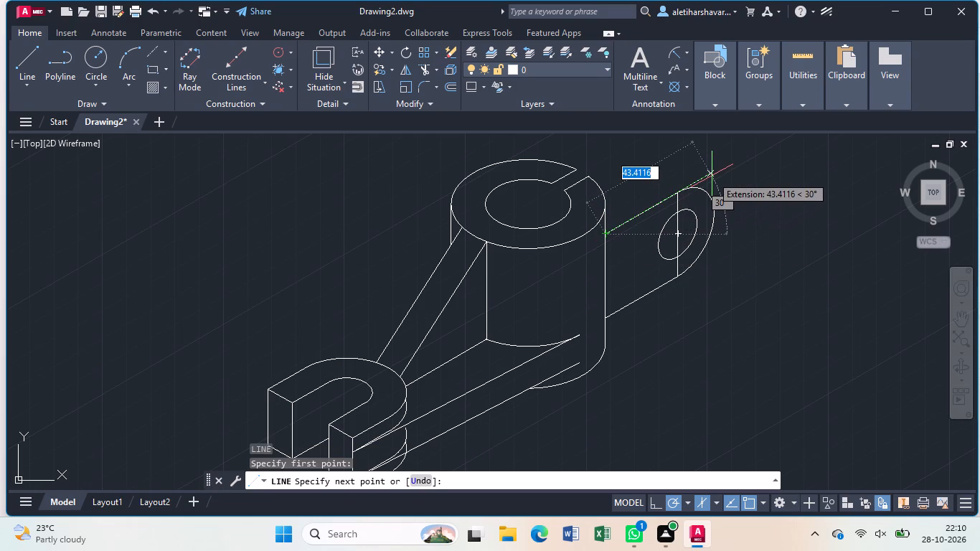
{"action": "key", "text": "1"}
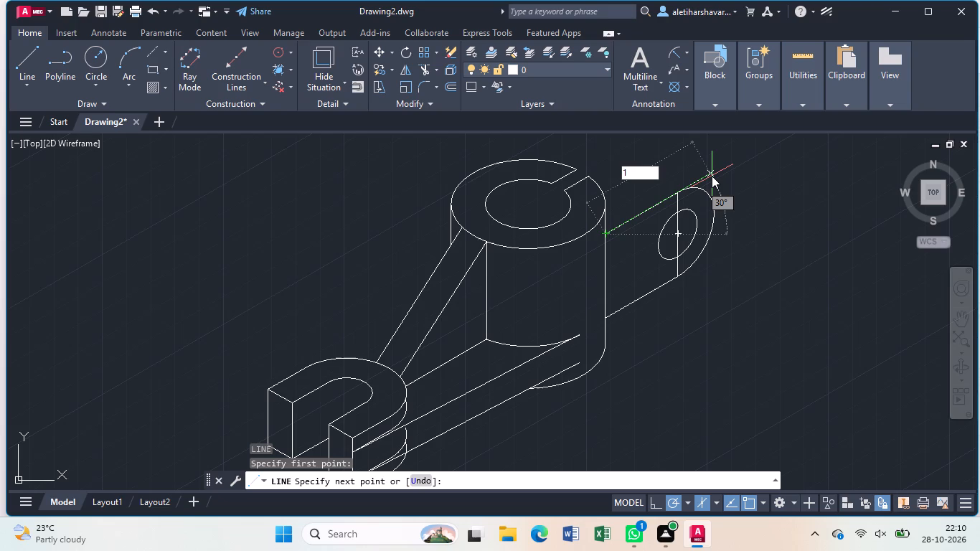
{"action": "key", "text": "5"}
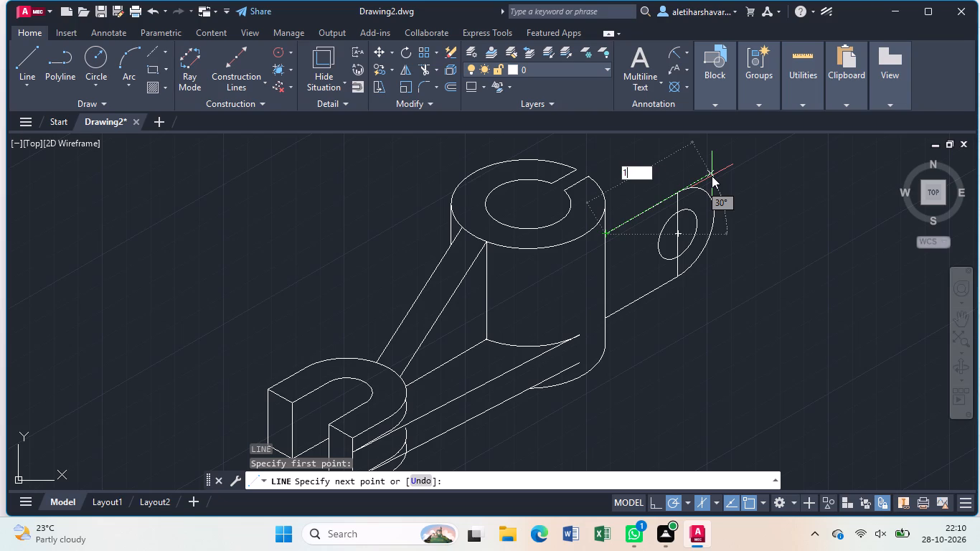
{"action": "key", "text": "Return"}
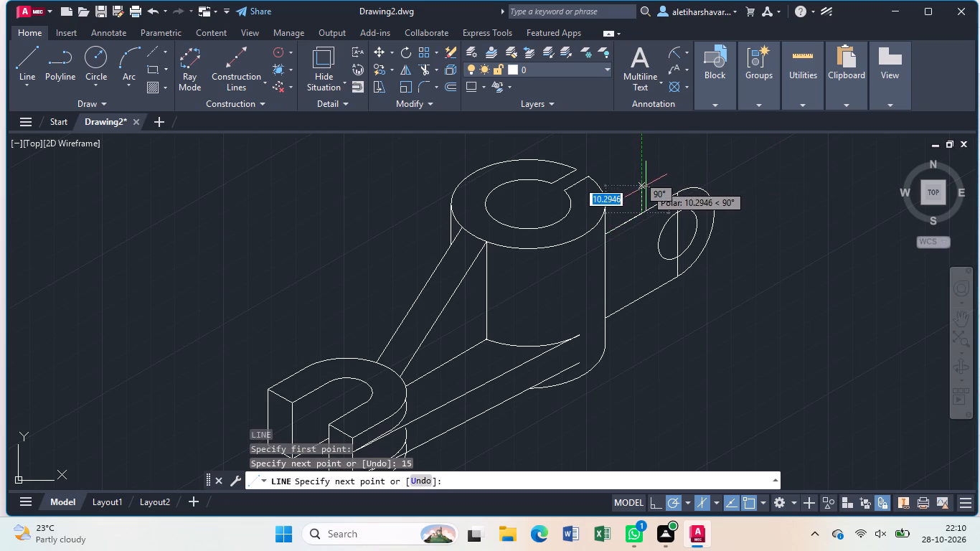
{"action": "left_click", "coordinate": [647, 324]}
{"action": "key", "text": "Escape"}
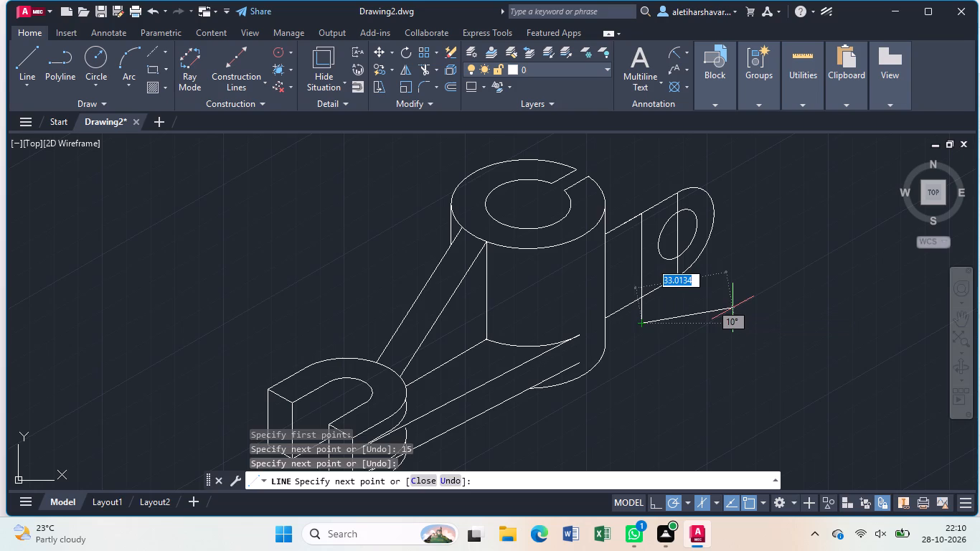
Trim both 30° lug edges beyond the new vertical line, and trim away the vertical line itself.
{"action": "type", "text": "tr"}
{"action": "key", "text": "Return"}
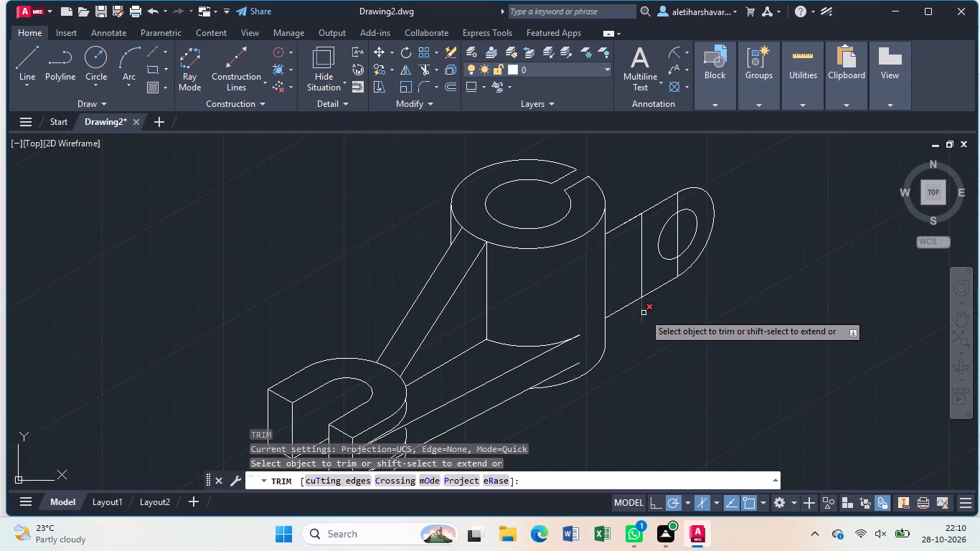
{"action": "left_click", "coordinate": [644, 313]}
{"action": "left_click", "coordinate": [654, 291]}
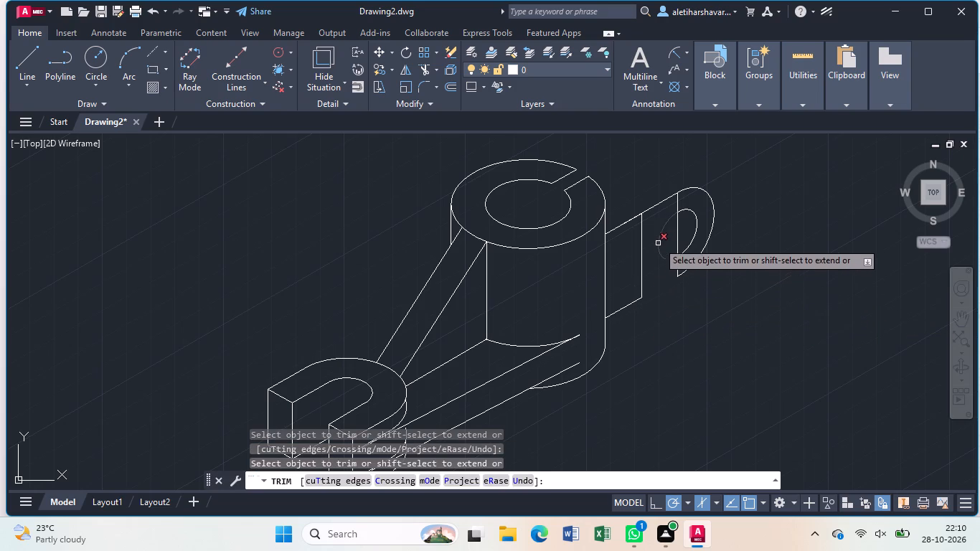
{"action": "left_click", "coordinate": [655, 207]}
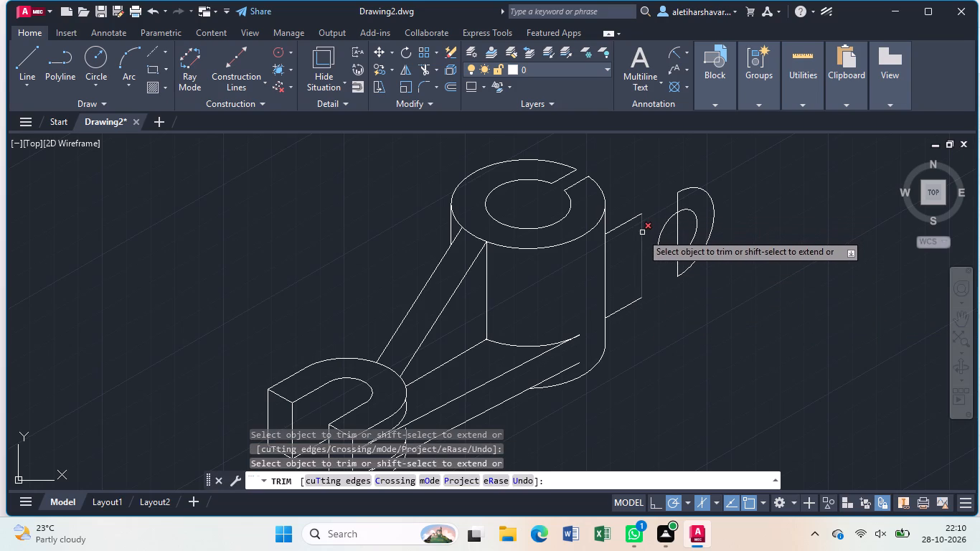
{"action": "left_click", "coordinate": [641, 233]}
{"action": "key", "text": "Escape"}
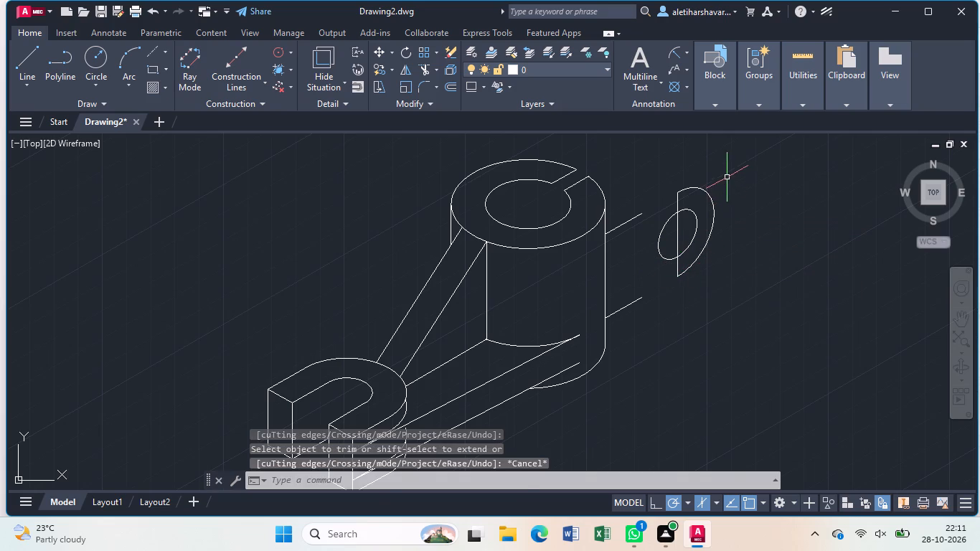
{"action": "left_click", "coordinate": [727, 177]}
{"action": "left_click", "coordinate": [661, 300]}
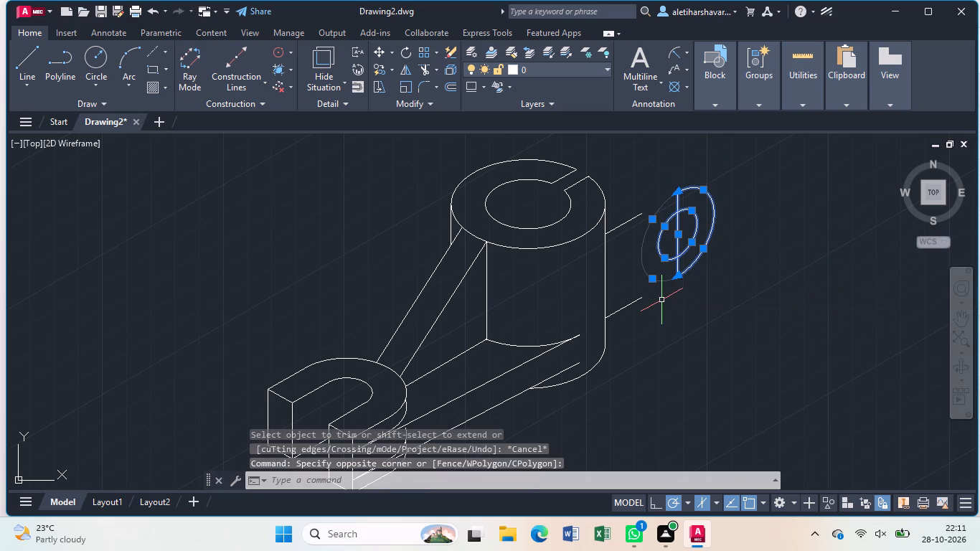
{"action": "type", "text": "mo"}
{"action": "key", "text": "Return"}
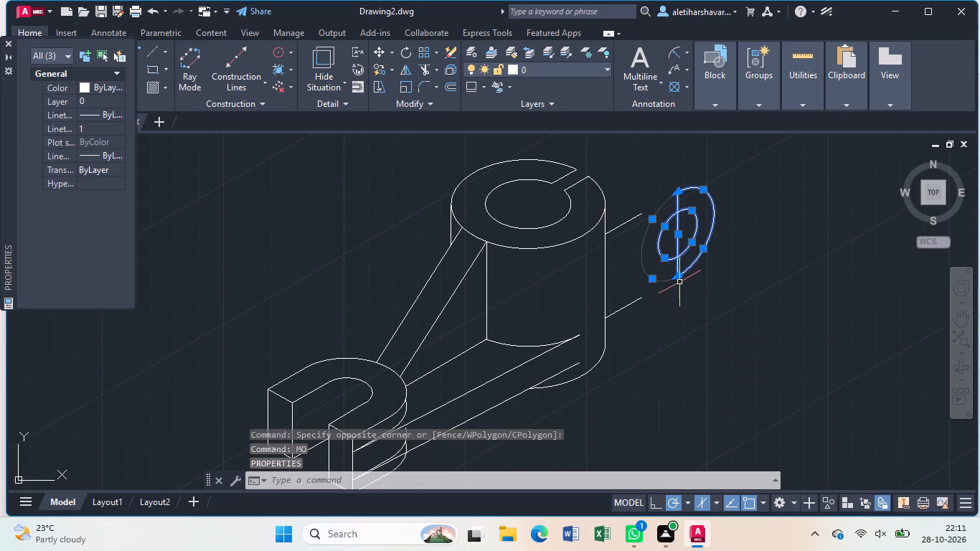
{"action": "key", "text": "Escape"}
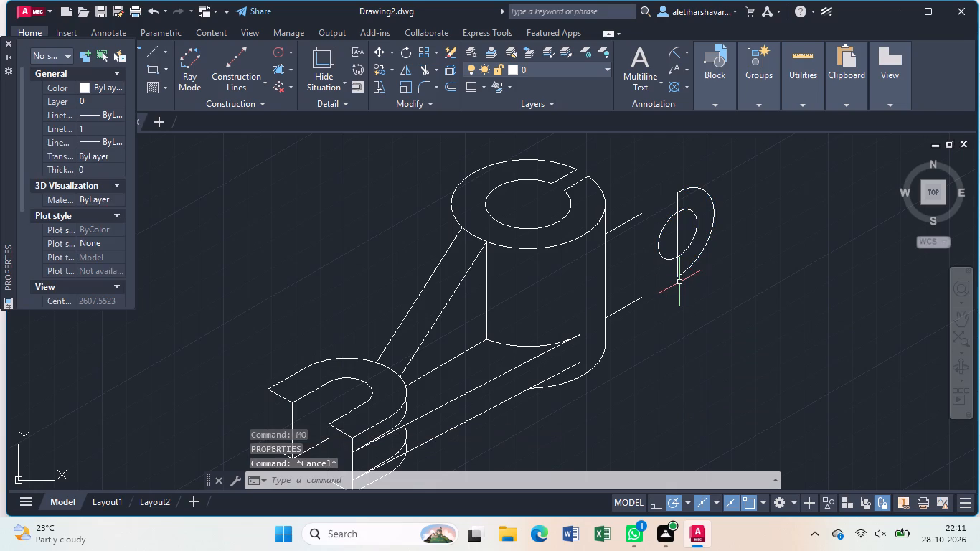
Move the lug's outer arc, hole and vertical line from their lower endpoint to the end of the shortened lower lug edge.
{"action": "left_click_drag", "start_coordinate": [729, 181], "coordinate": [730, 192]}
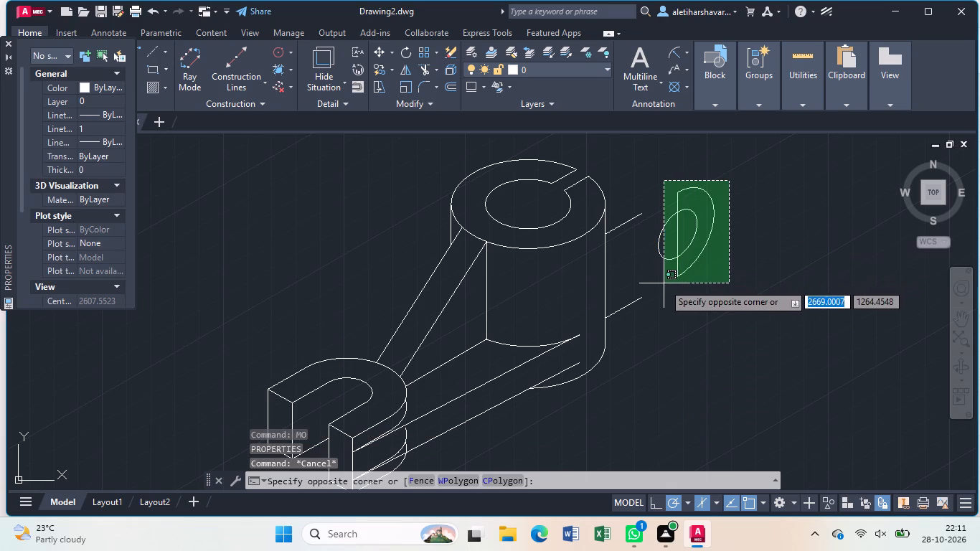
{"action": "left_click", "coordinate": [664, 283]}
{"action": "type", "text": "mo"}
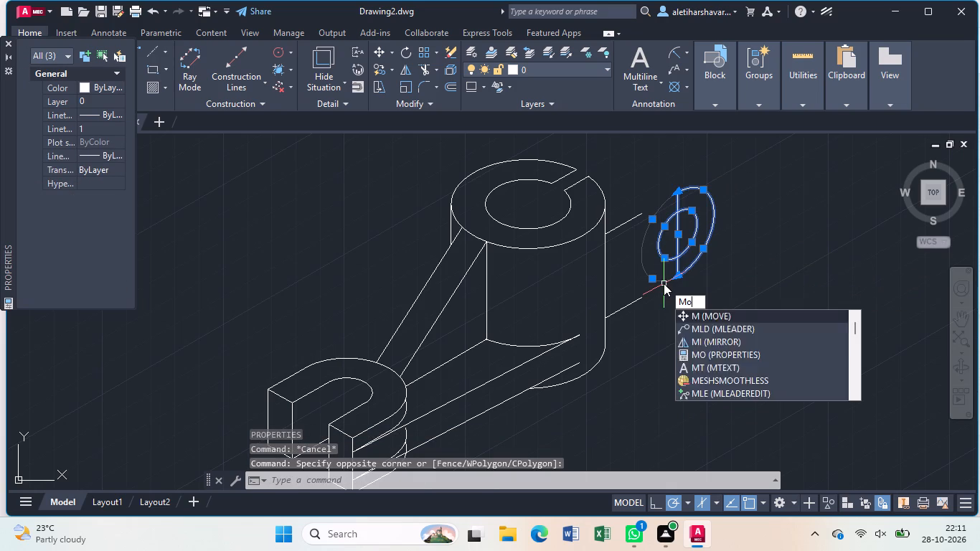
{"action": "left_click", "coordinate": [697, 324]}
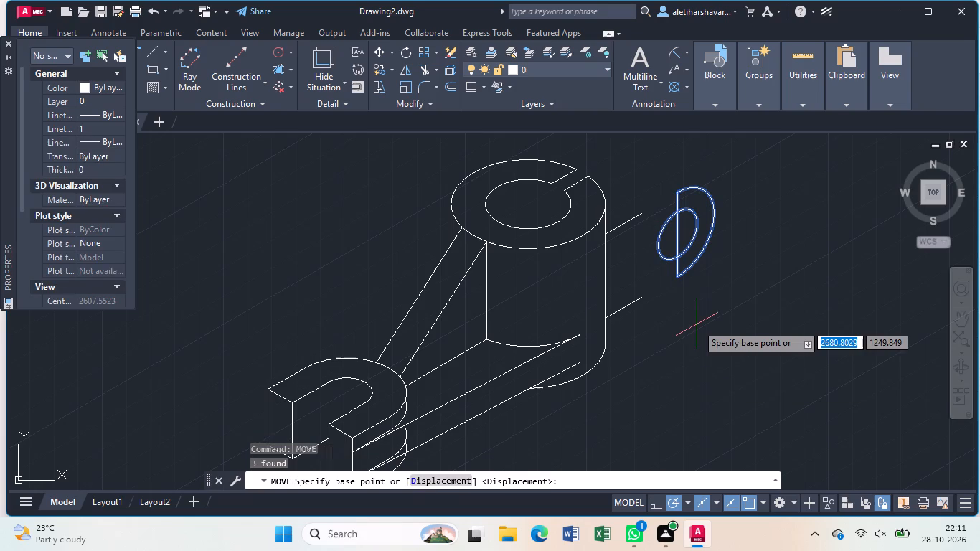
{"action": "left_click", "coordinate": [677, 280]}
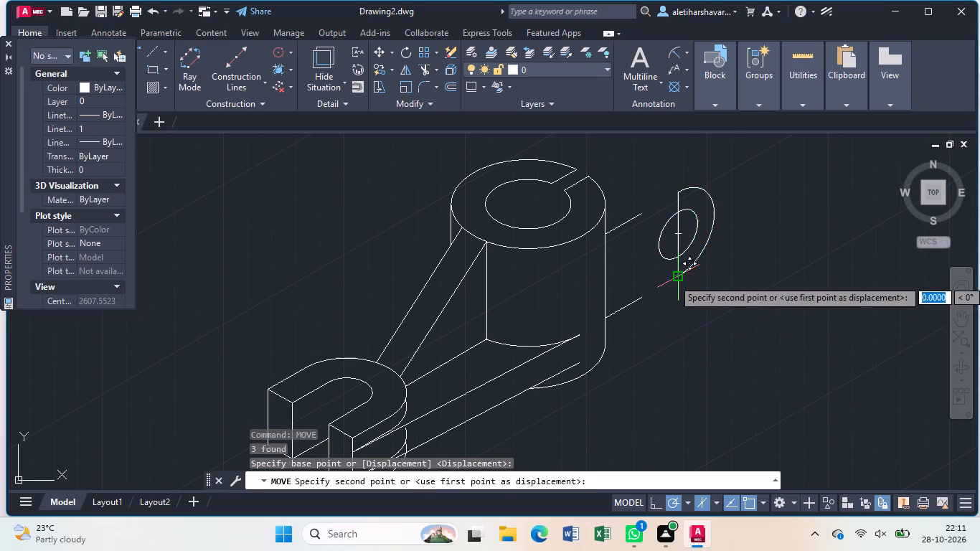
{"action": "scroll", "coordinate": [644, 298], "scroll_direction": "up", "scroll_amount": 2}
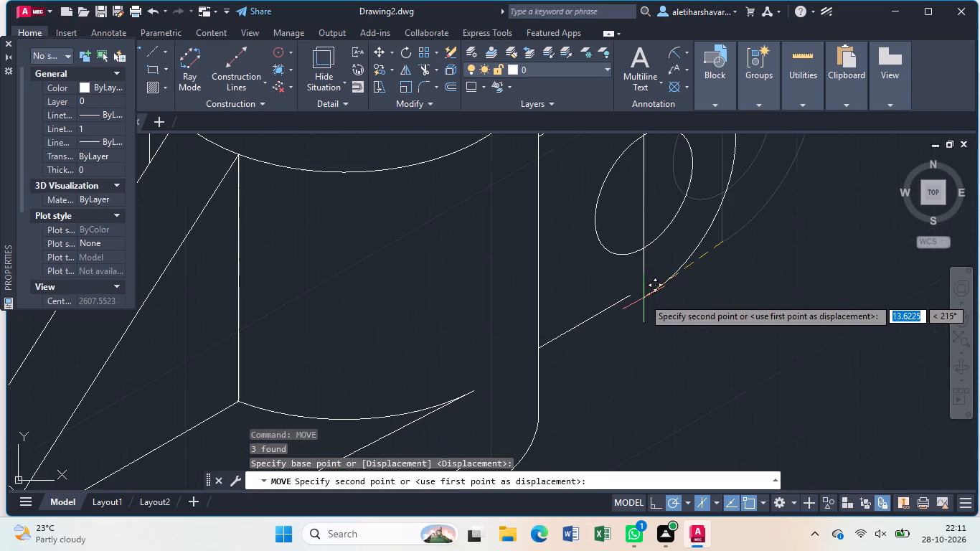
{"action": "left_click", "coordinate": [634, 294]}
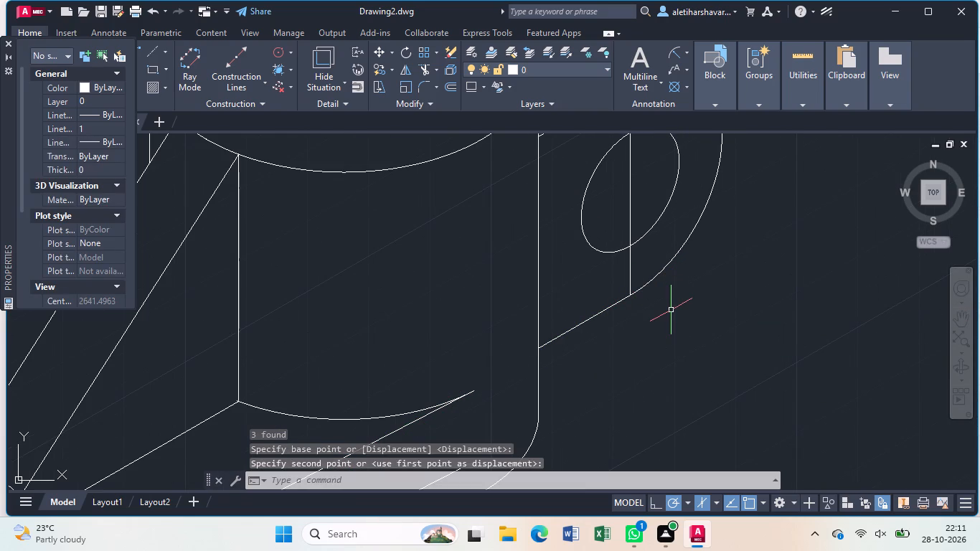
{"action": "key", "text": "Escape"}
{"action": "scroll", "coordinate": [674, 311], "scroll_direction": "down", "scroll_amount": 2}
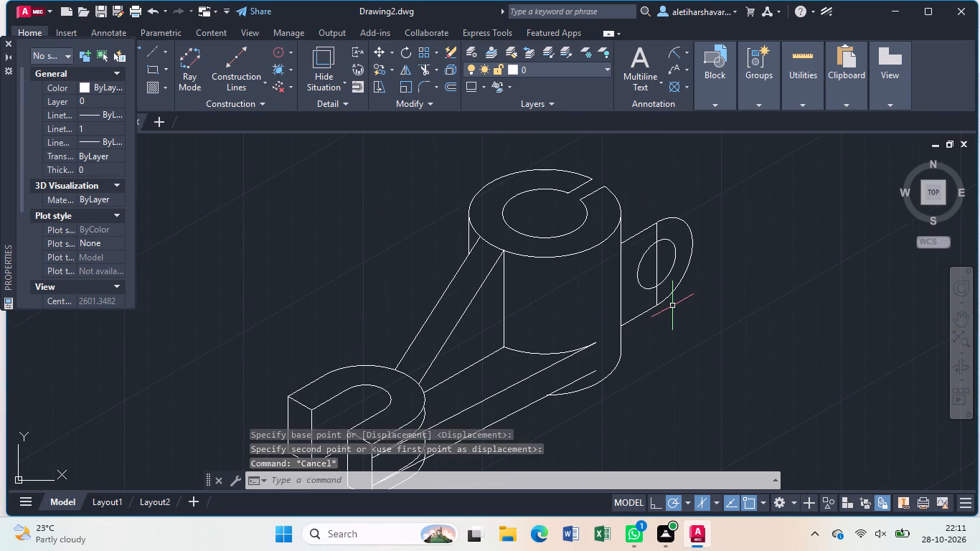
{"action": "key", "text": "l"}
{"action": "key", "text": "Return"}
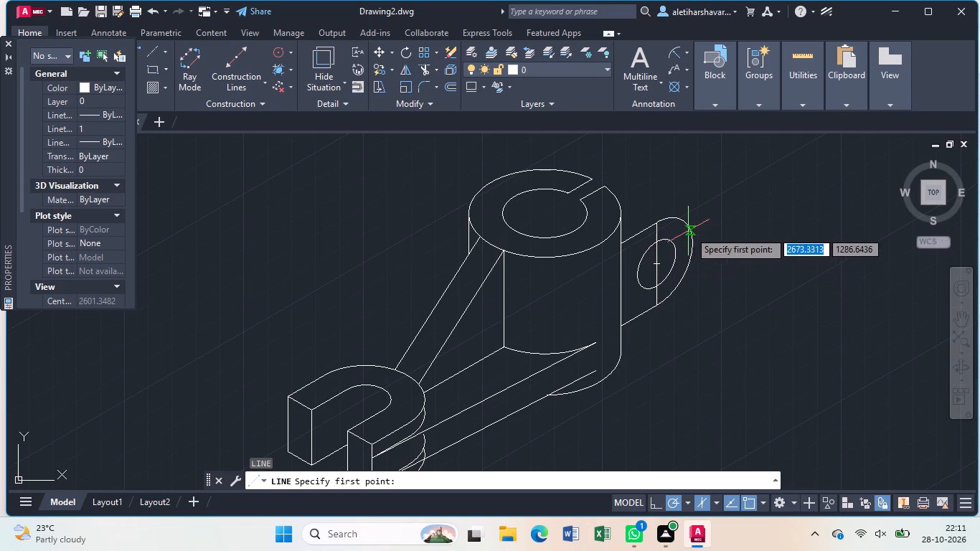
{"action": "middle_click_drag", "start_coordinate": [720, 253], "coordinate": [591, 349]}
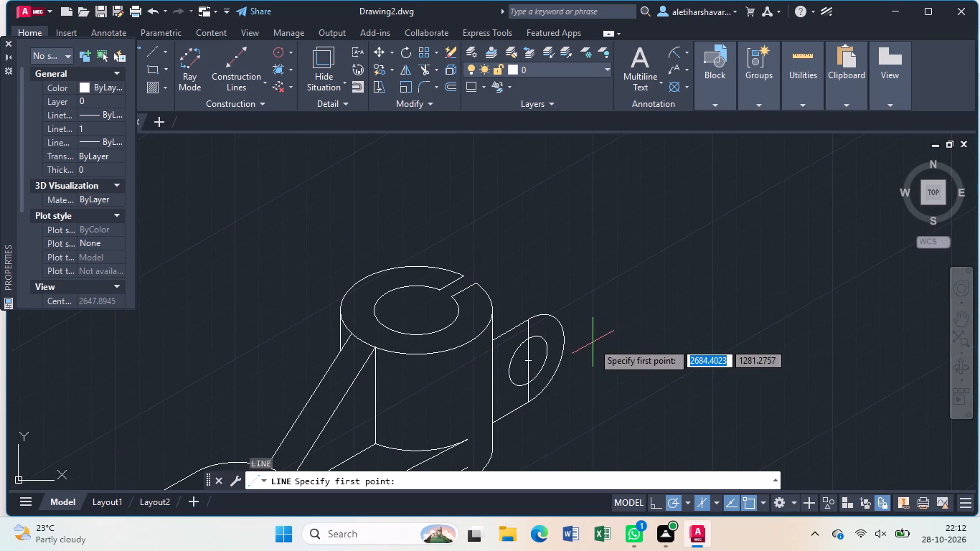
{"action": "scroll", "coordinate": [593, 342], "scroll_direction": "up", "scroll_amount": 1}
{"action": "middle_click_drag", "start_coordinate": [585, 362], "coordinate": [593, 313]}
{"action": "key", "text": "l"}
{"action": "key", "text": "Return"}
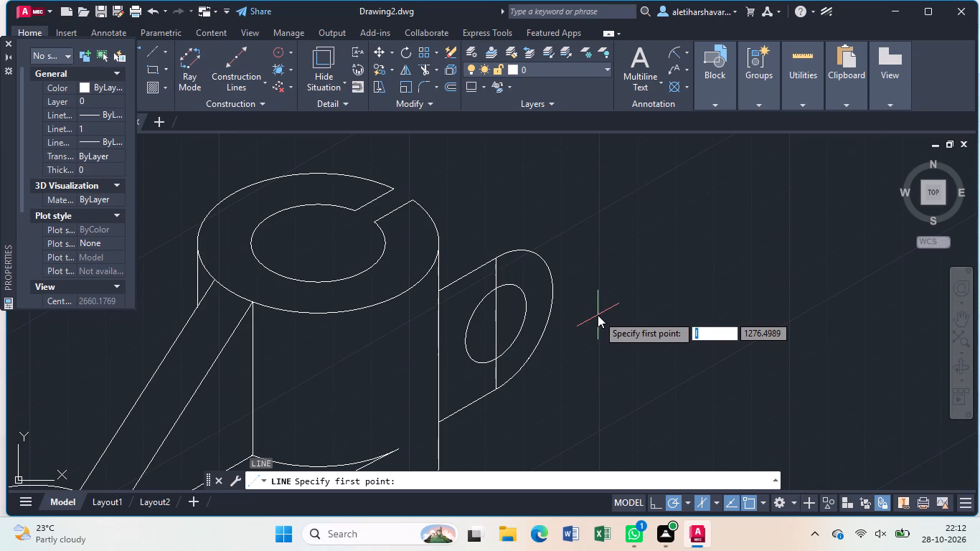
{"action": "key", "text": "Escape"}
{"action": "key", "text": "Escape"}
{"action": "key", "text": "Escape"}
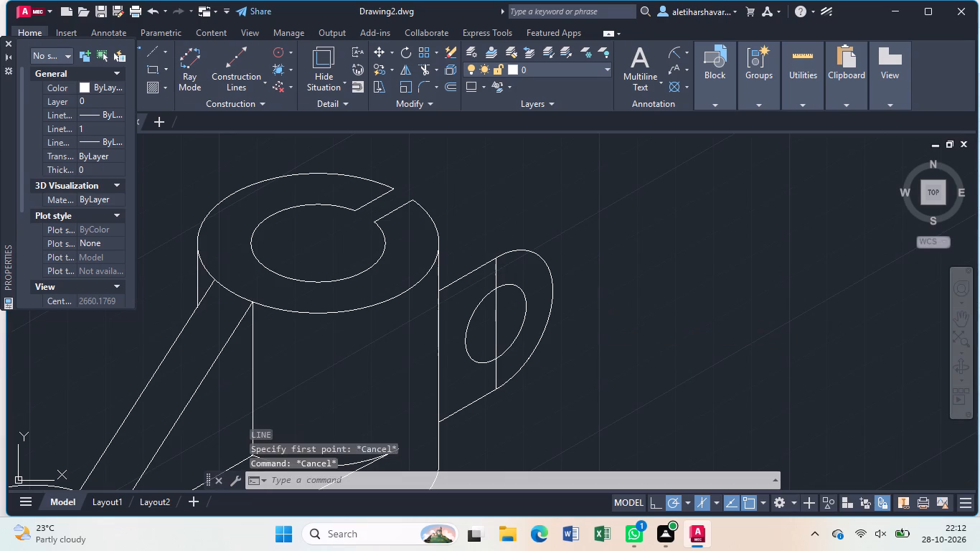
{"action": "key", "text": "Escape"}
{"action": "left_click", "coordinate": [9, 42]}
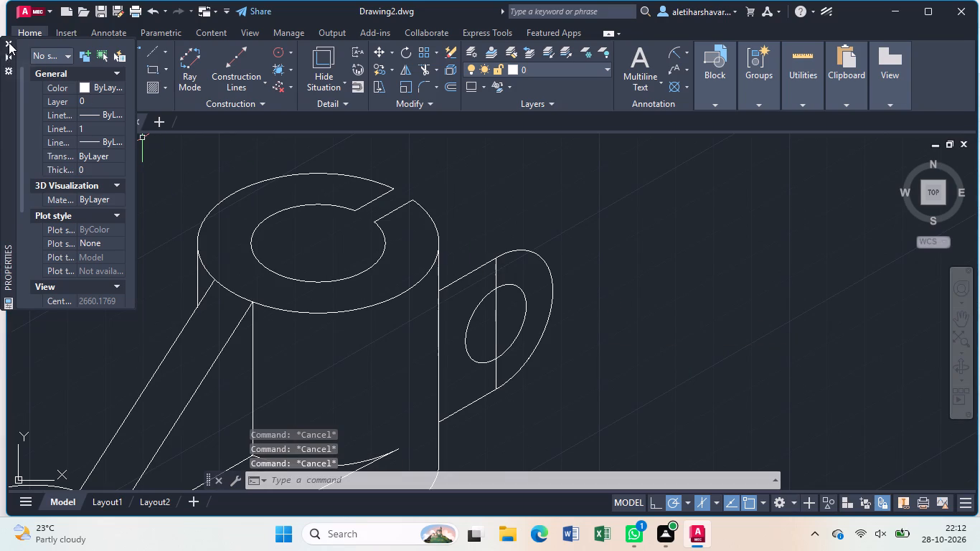
Draw a 13-unit line at 150° from the centre of the lug's hole.
{"action": "key", "text": "l"}
{"action": "key", "text": "Return"}
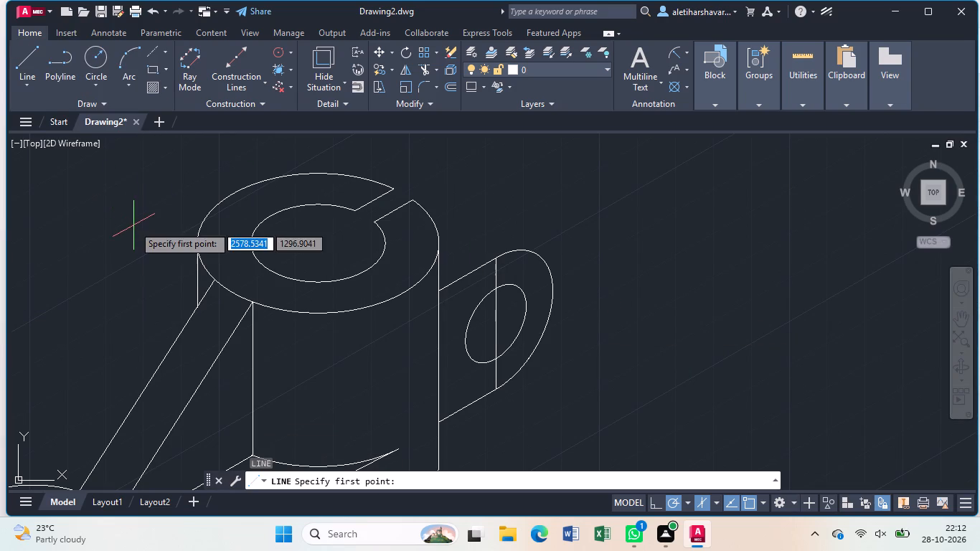
{"action": "left_click", "coordinate": [493, 326]}
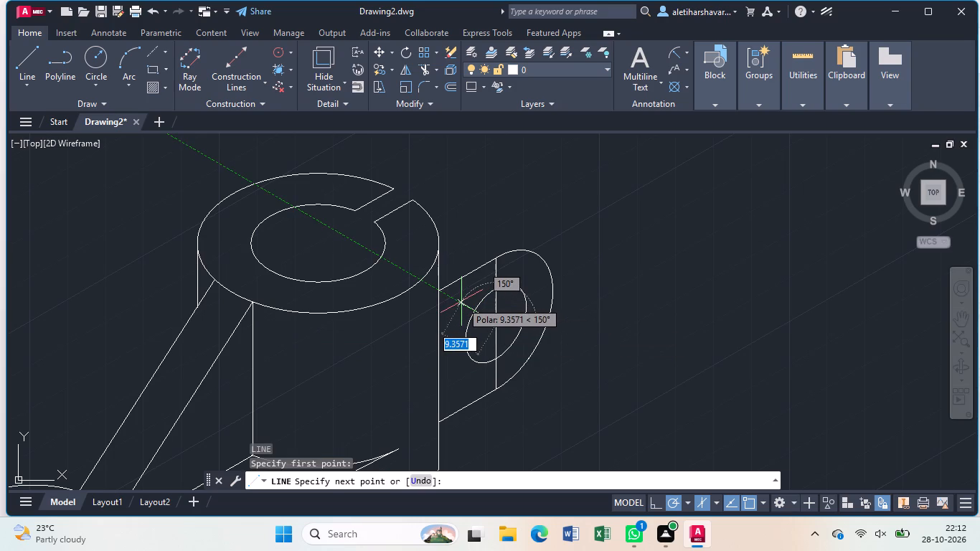
{"action": "type", "text": "13"}
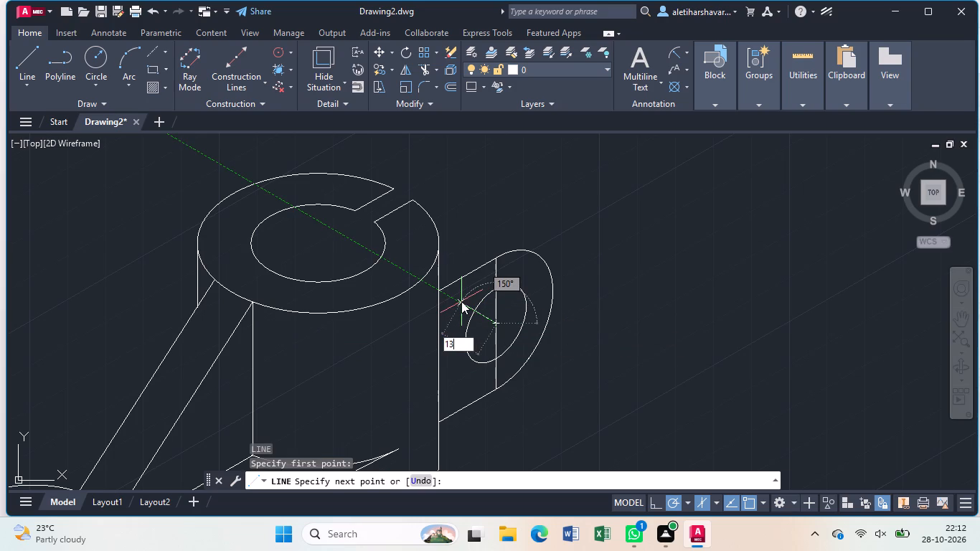
{"action": "key", "text": "Return"}
{"action": "key", "text": "Escape"}
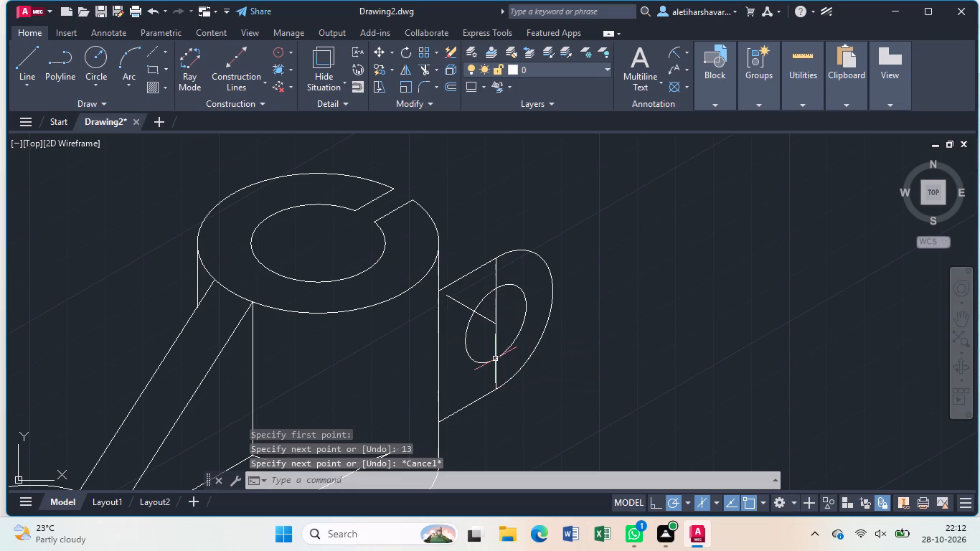
Copy the lug's edges, outer arc, hole and inner lines from the hole's centre to the far end of the 13-unit 150° line.
{"action": "left_click", "coordinate": [567, 225]}
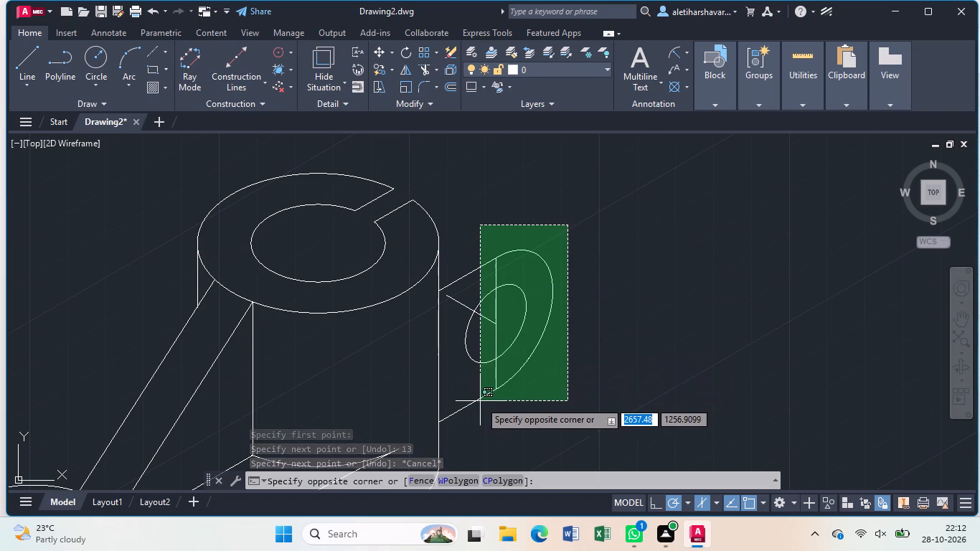
{"action": "left_click", "coordinate": [480, 401]}
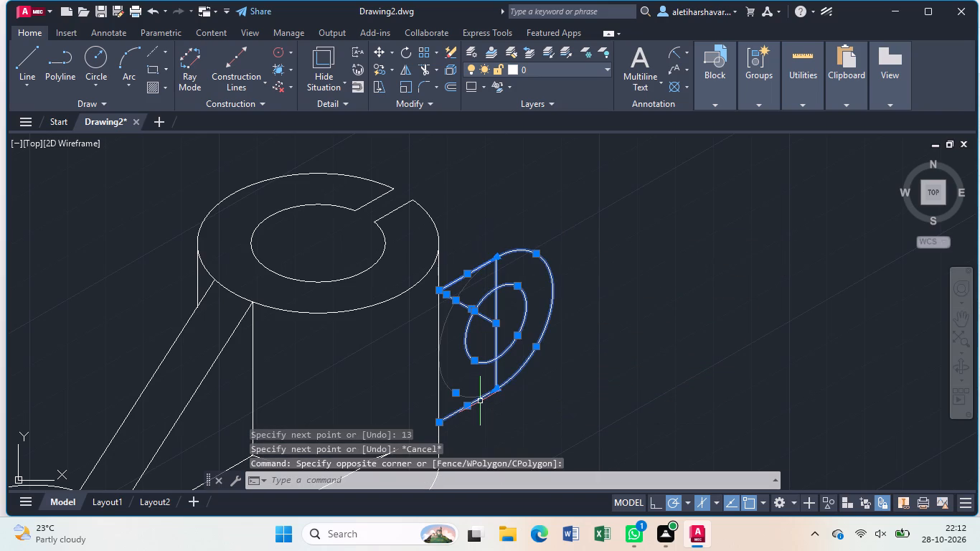
{"action": "type", "text": "co"}
{"action": "key", "text": "Return"}
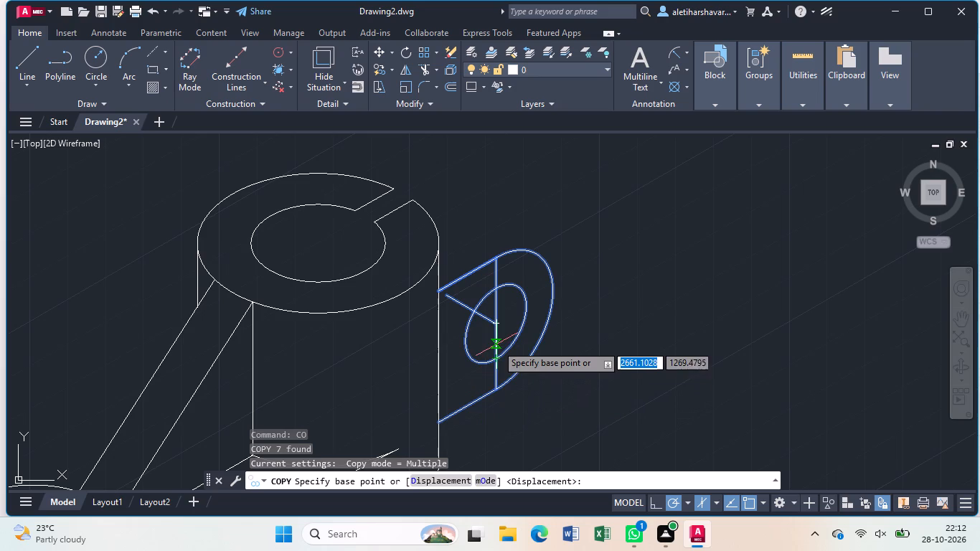
{"action": "left_click", "coordinate": [500, 324]}
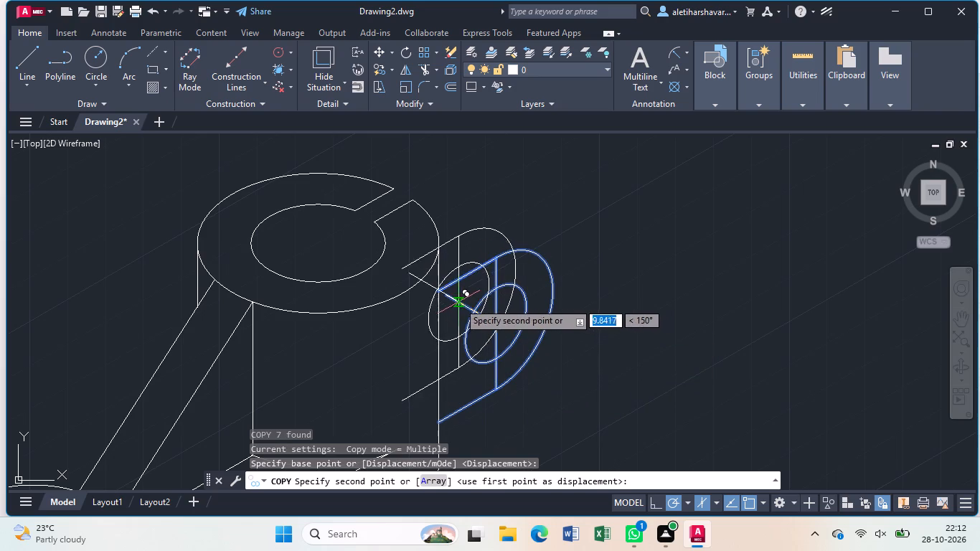
{"action": "scroll", "coordinate": [451, 296], "scroll_direction": "up", "scroll_amount": 2}
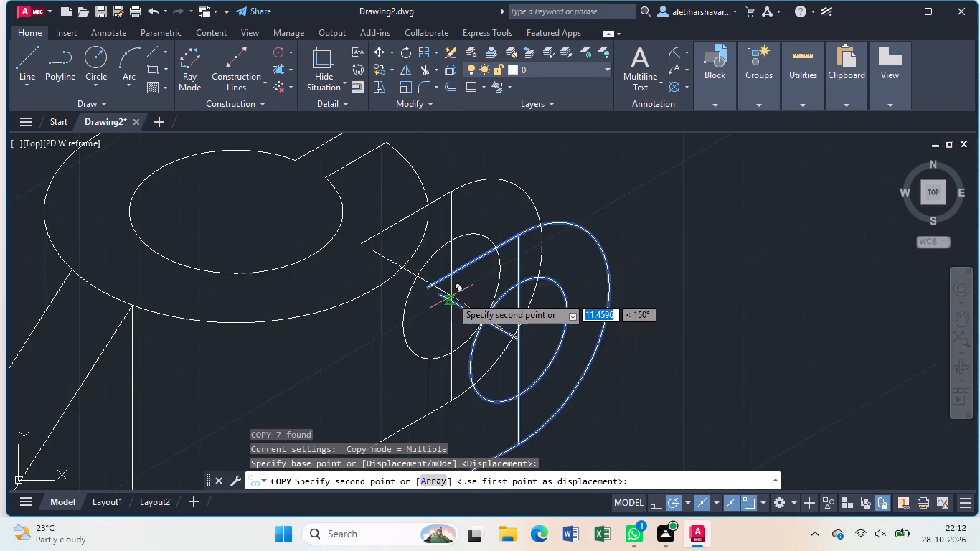
{"action": "scroll", "coordinate": [451, 296], "scroll_direction": "up", "scroll_amount": 1}
{"action": "left_click", "coordinate": [418, 291]}
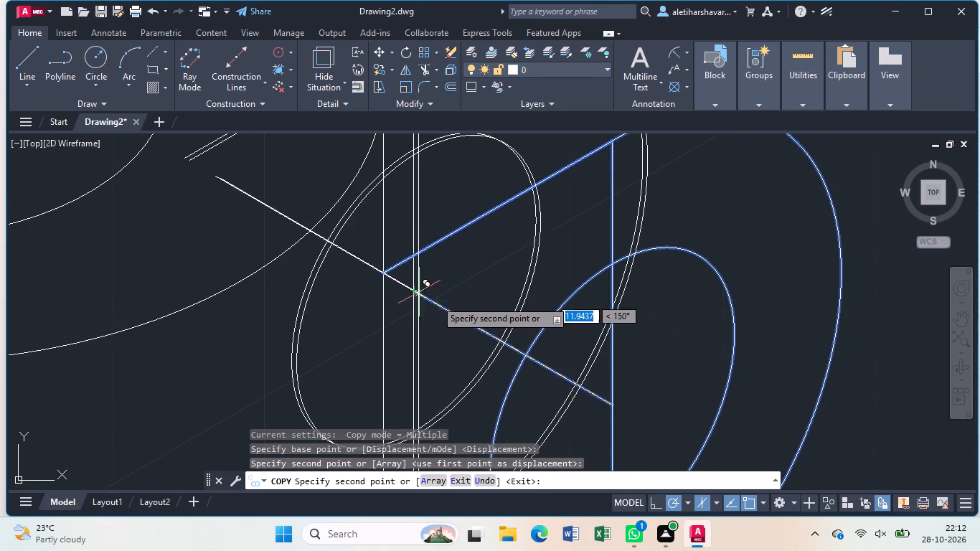
{"action": "scroll", "coordinate": [475, 307], "scroll_direction": "down", "scroll_amount": 3}
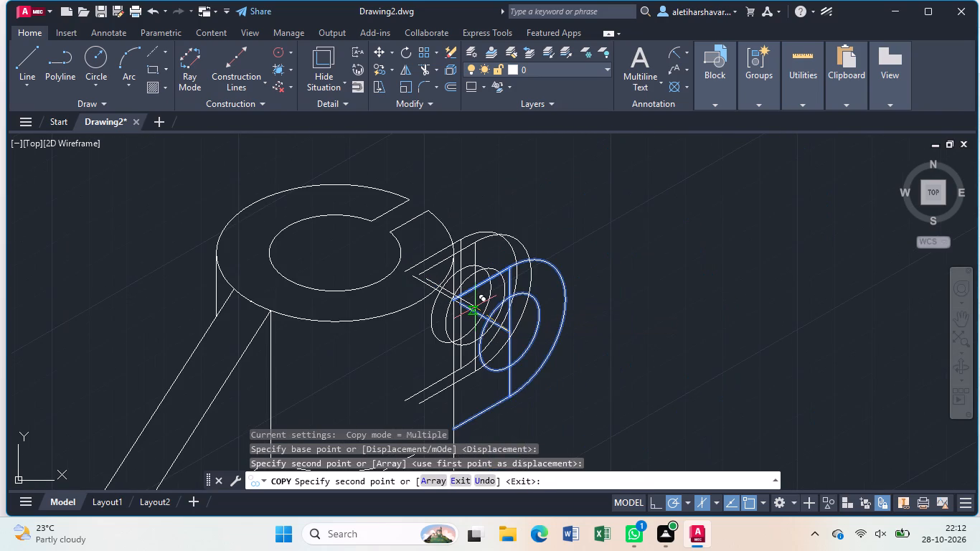
{"action": "key", "text": "Escape"}
Trim the rear lug's outer arc and lower edge behind the front lug and cylinder, plus the front lug's vertical line down to its hole.
{"action": "type", "text": "tr"}
{"action": "key", "text": "Return"}
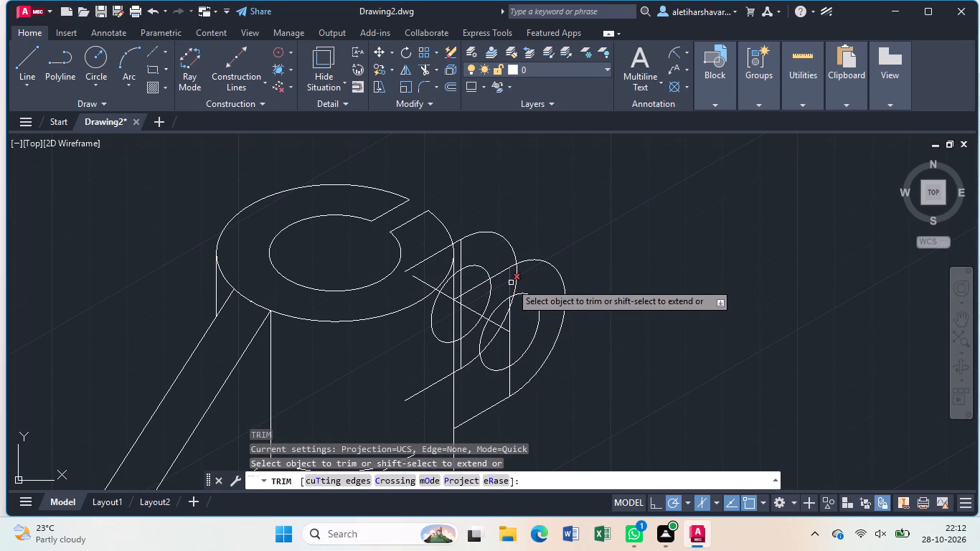
{"action": "left_click", "coordinate": [510, 283]}
{"action": "left_click", "coordinate": [514, 280]}
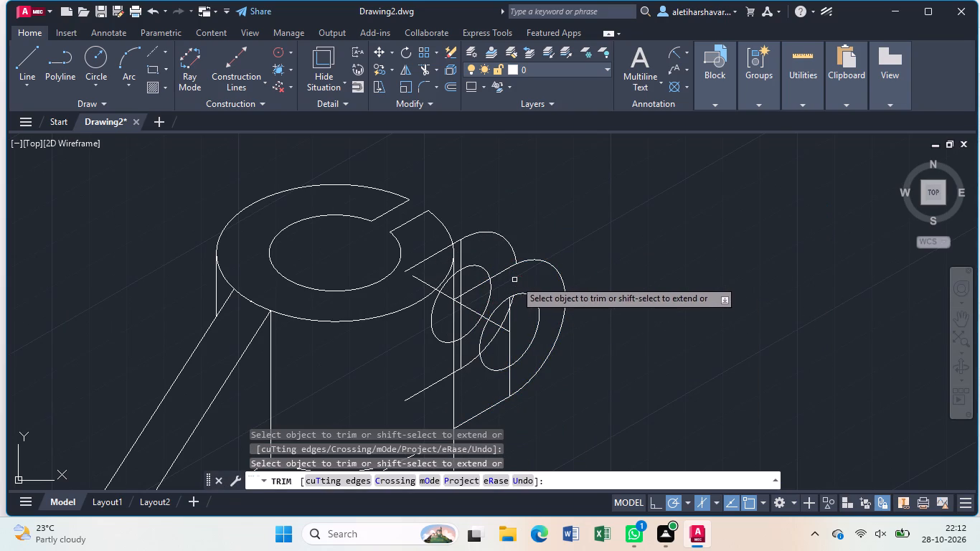
{"action": "double_click", "coordinate": [508, 307]}
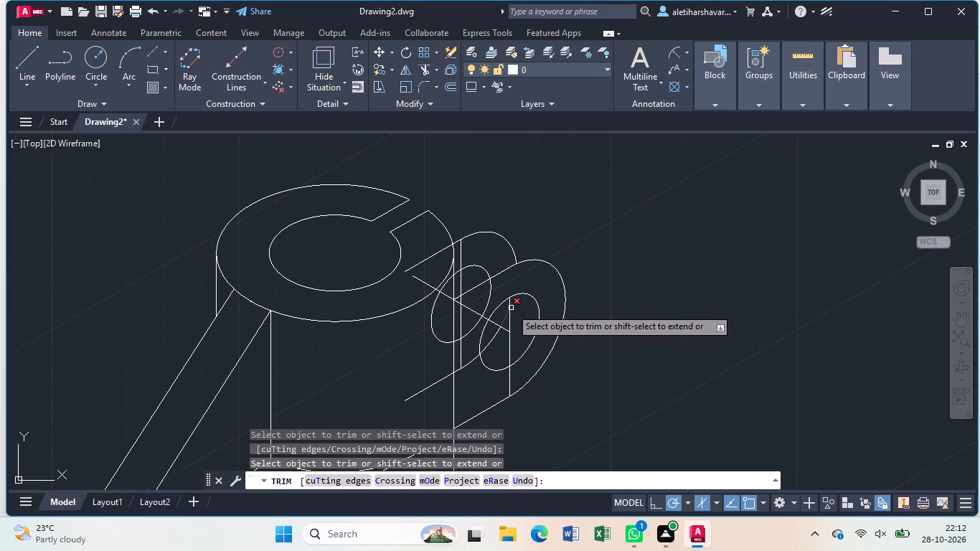
{"action": "triple_click", "coordinate": [511, 308]}
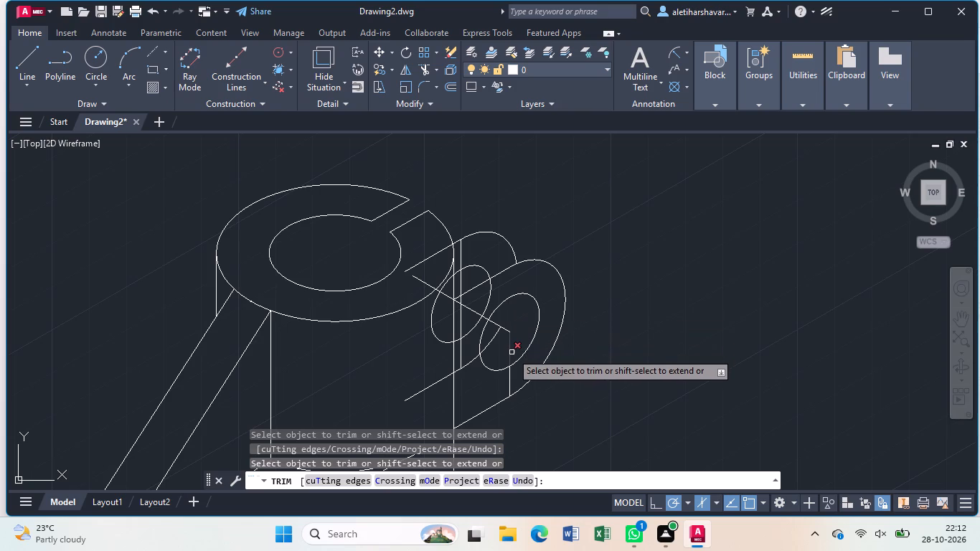
{"action": "left_click", "coordinate": [512, 352]}
{"action": "left_click", "coordinate": [494, 339]}
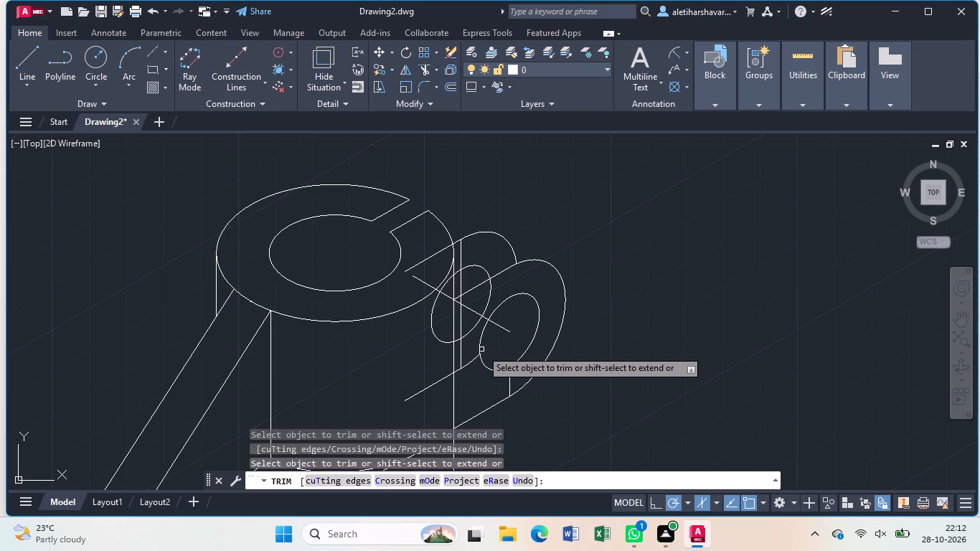
{"action": "left_click", "coordinate": [471, 360]}
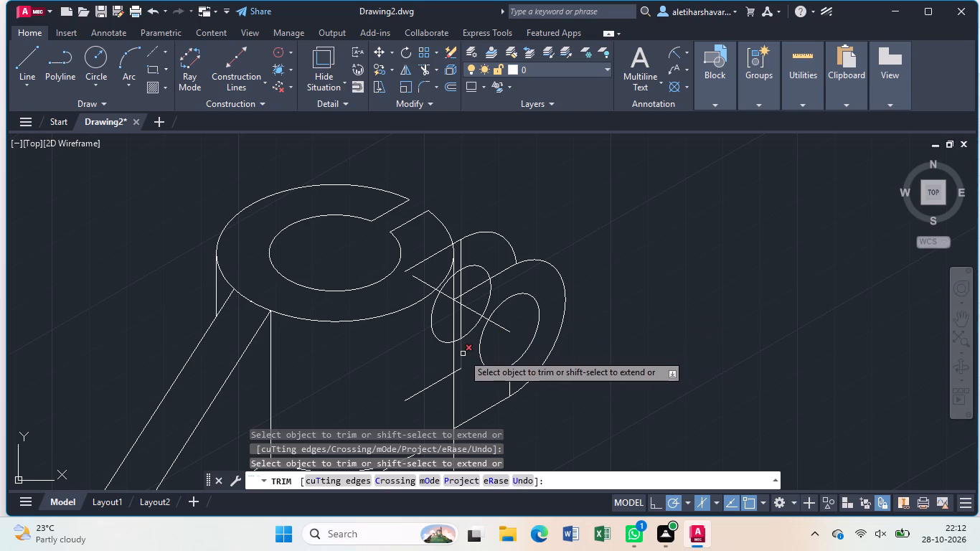
{"action": "left_click", "coordinate": [463, 354]}
{"action": "left_click", "coordinate": [461, 369]}
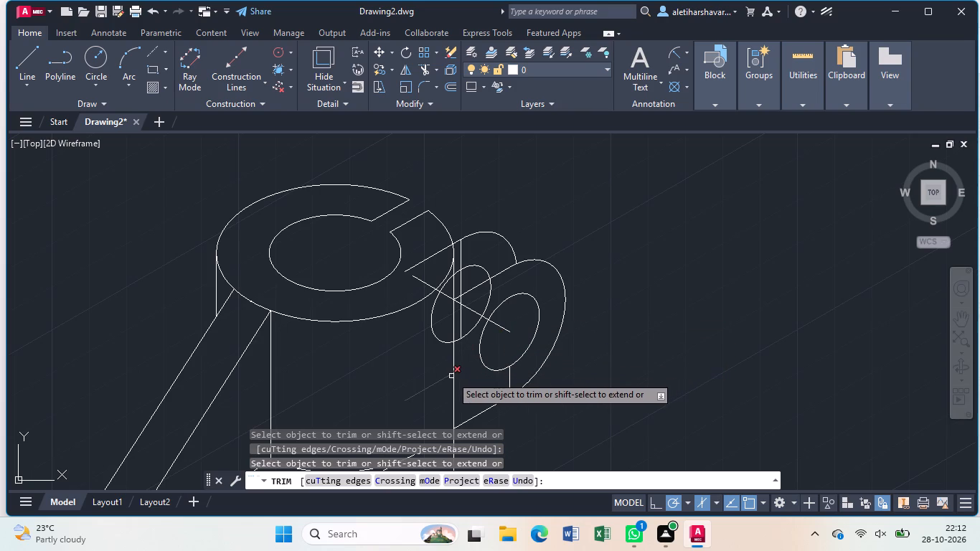
{"action": "left_click", "coordinate": [450, 377]}
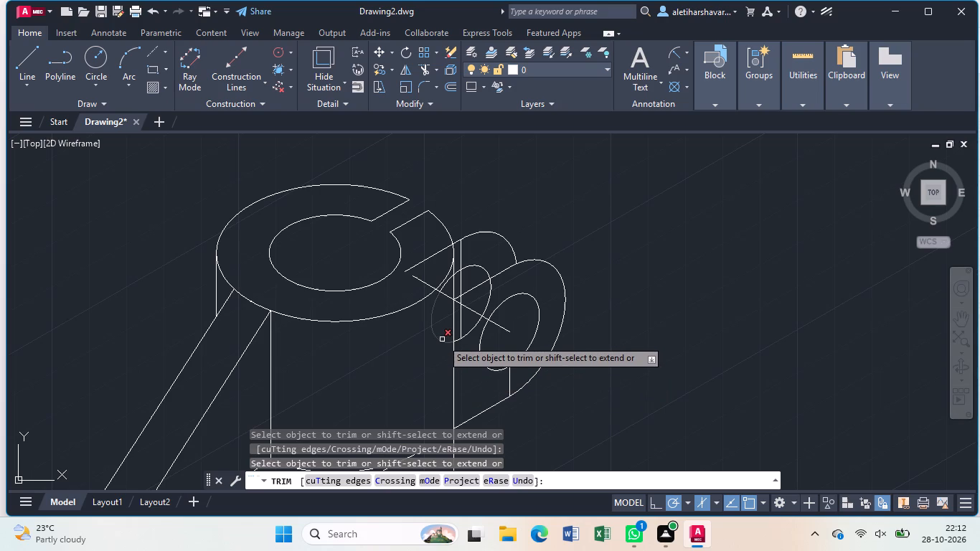
Trim the rear lug's hole inside the cylinder and behind the front lug, and trim away the rear lug's vertical line.
{"action": "left_click", "coordinate": [442, 339]}
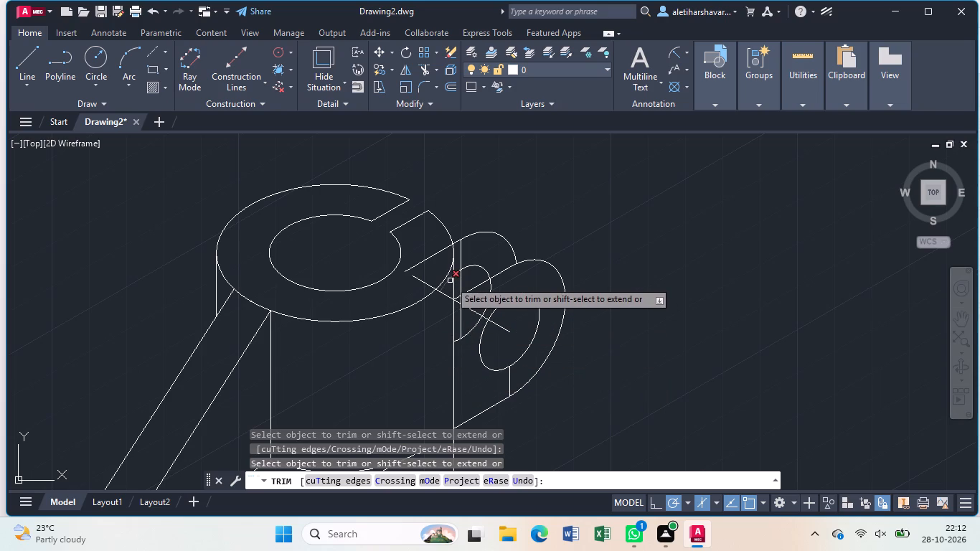
{"action": "left_click", "coordinate": [450, 281]}
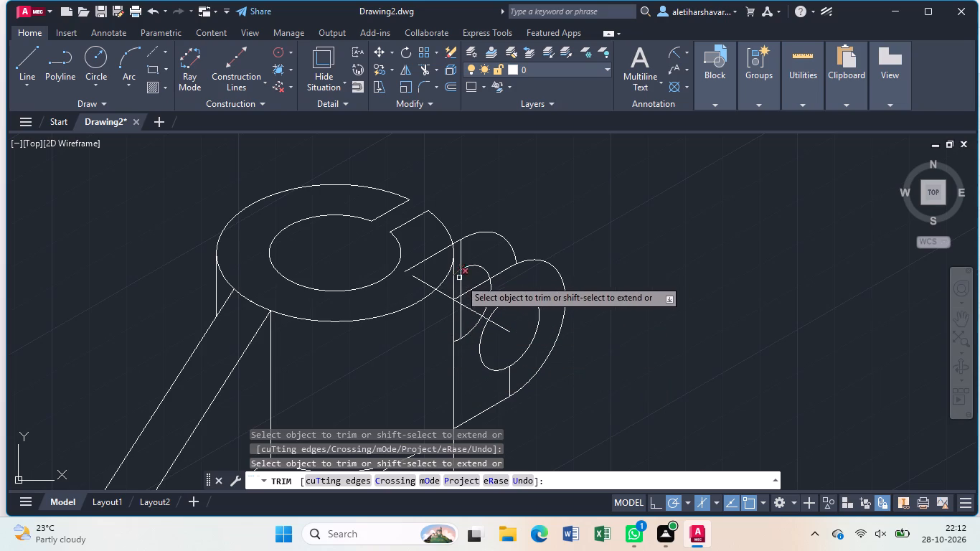
{"action": "left_click", "coordinate": [461, 339]}
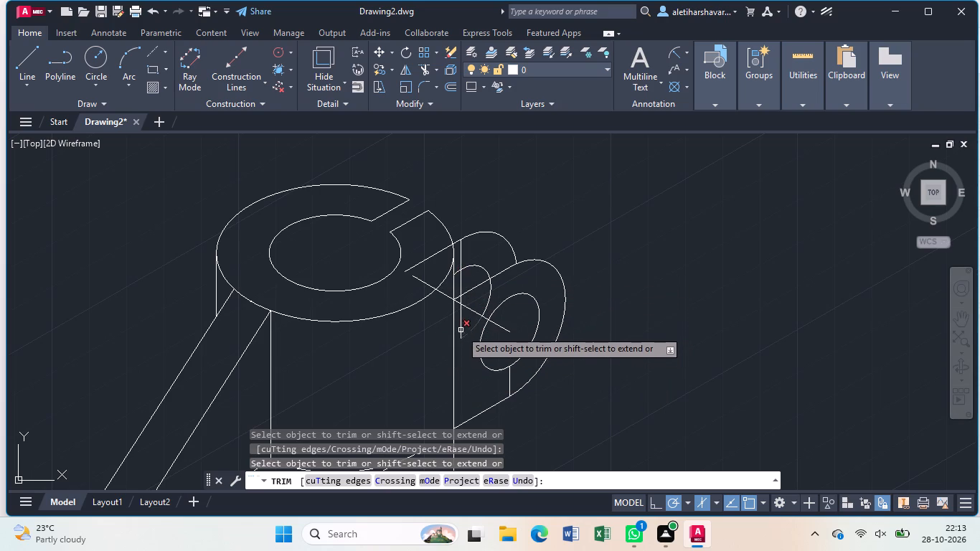
{"action": "left_click", "coordinate": [461, 327]}
{"action": "left_click", "coordinate": [473, 331]}
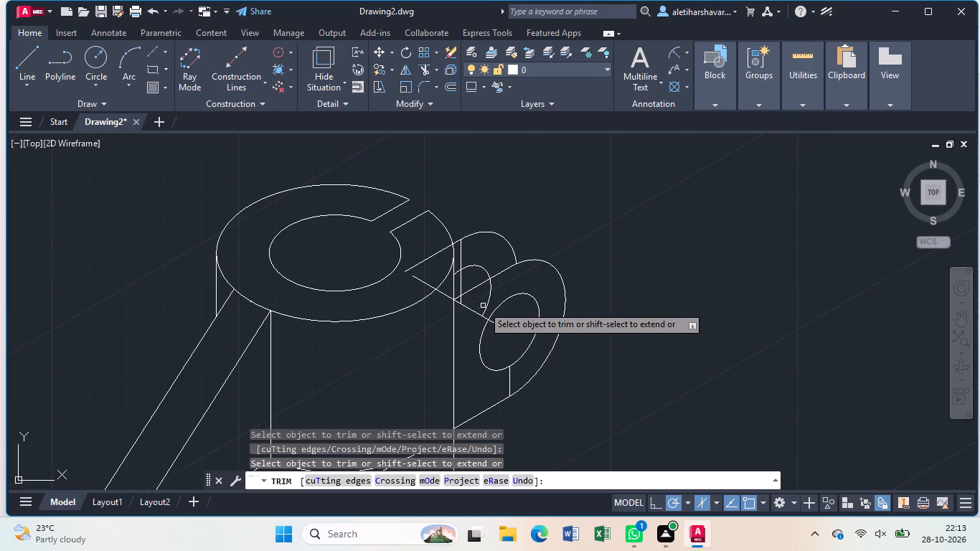
{"action": "left_click", "coordinate": [486, 303]}
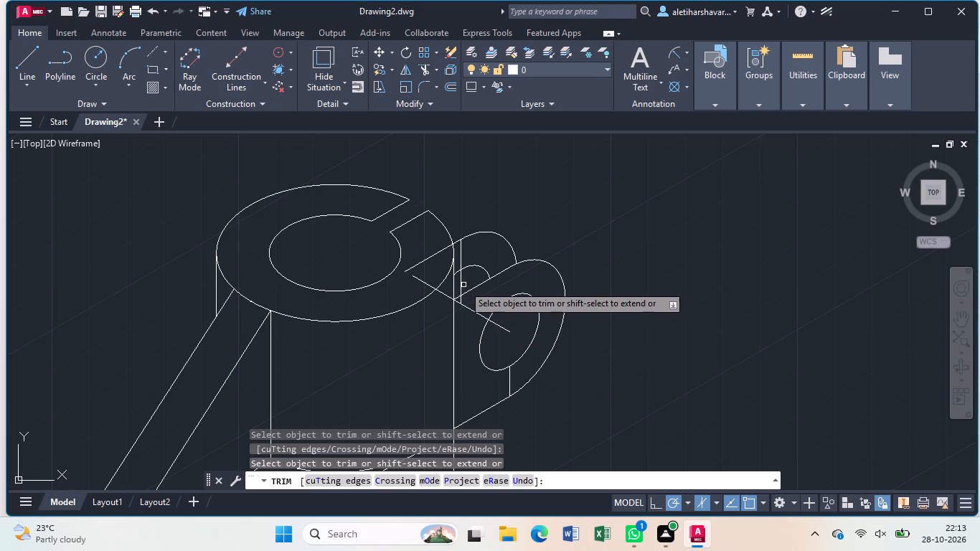
{"action": "left_click", "coordinate": [460, 286]}
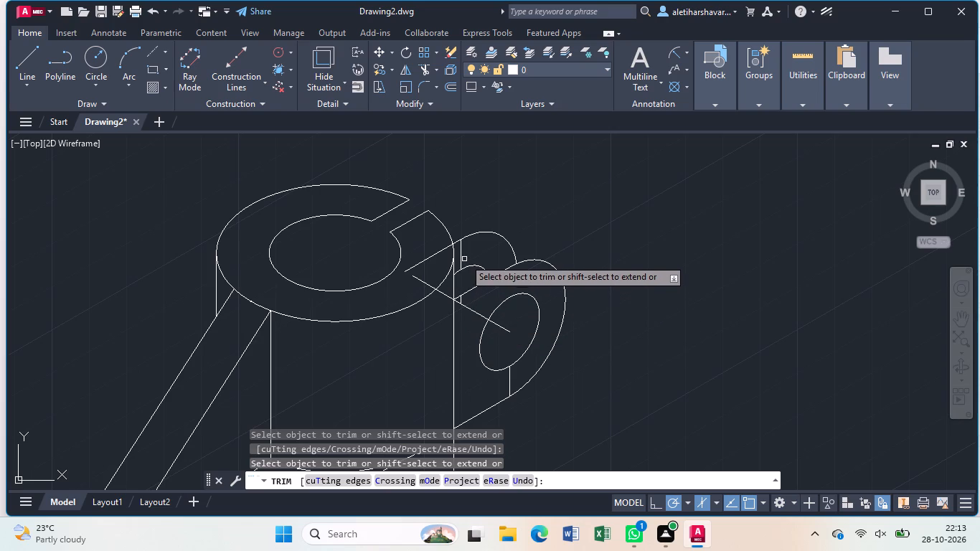
{"action": "left_click", "coordinate": [463, 254]}
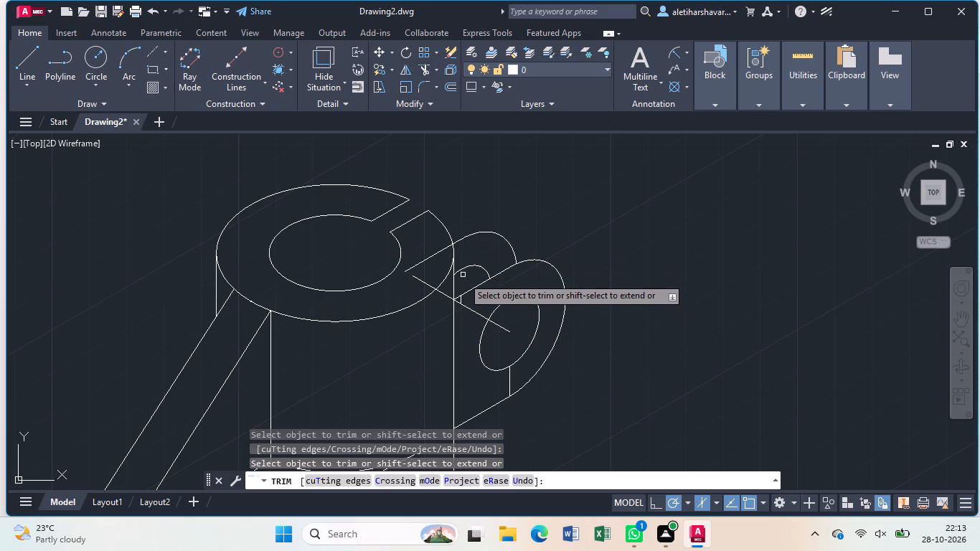
{"action": "scroll", "coordinate": [467, 296], "scroll_direction": "up", "scroll_amount": 2}
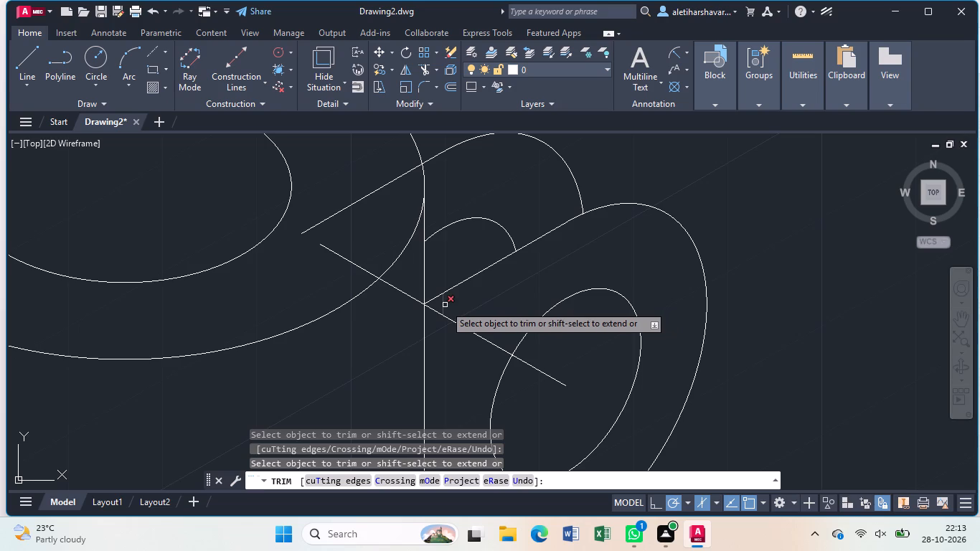
{"action": "left_click", "coordinate": [445, 305]}
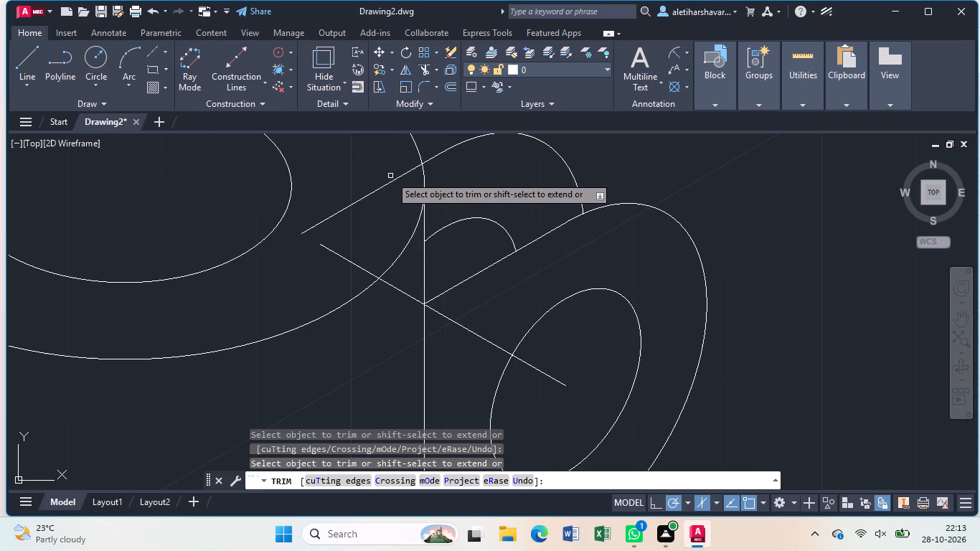
Trim the rear lug's upper edge inside the cylinder, and remove the leftover front vertical segment and rear hole arc.
{"action": "left_click", "coordinate": [391, 182]}
{"action": "left_click", "coordinate": [392, 183]}
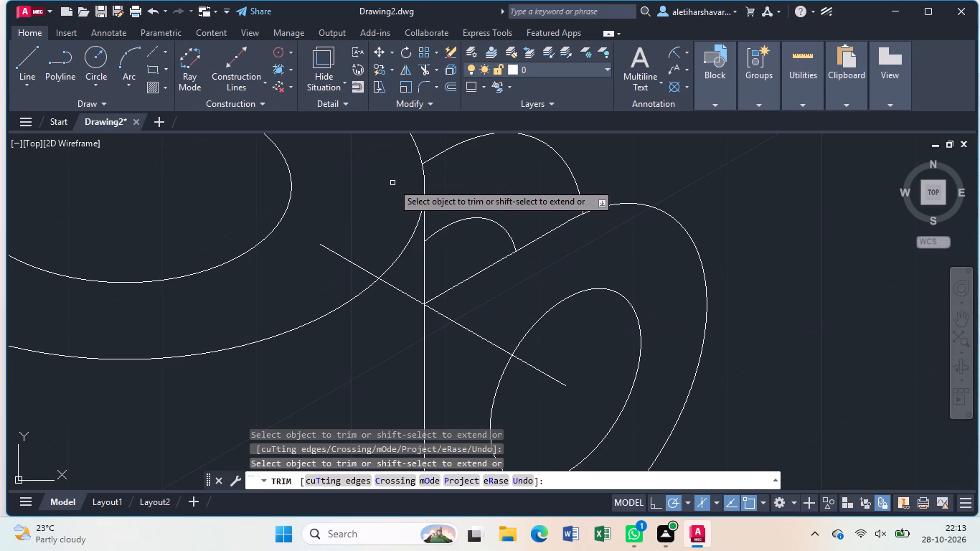
{"action": "scroll", "coordinate": [395, 184], "scroll_direction": "down", "scroll_amount": 1}
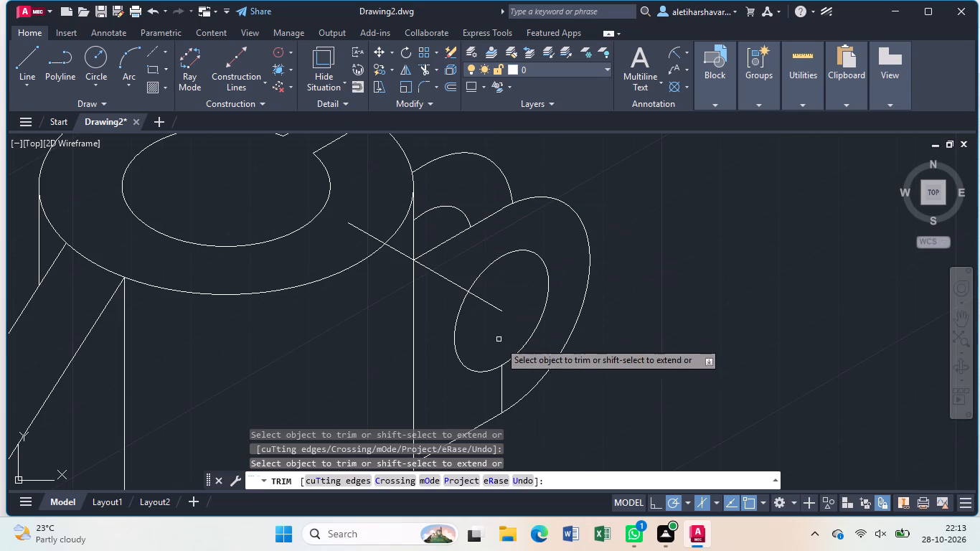
{"action": "left_click", "coordinate": [502, 381]}
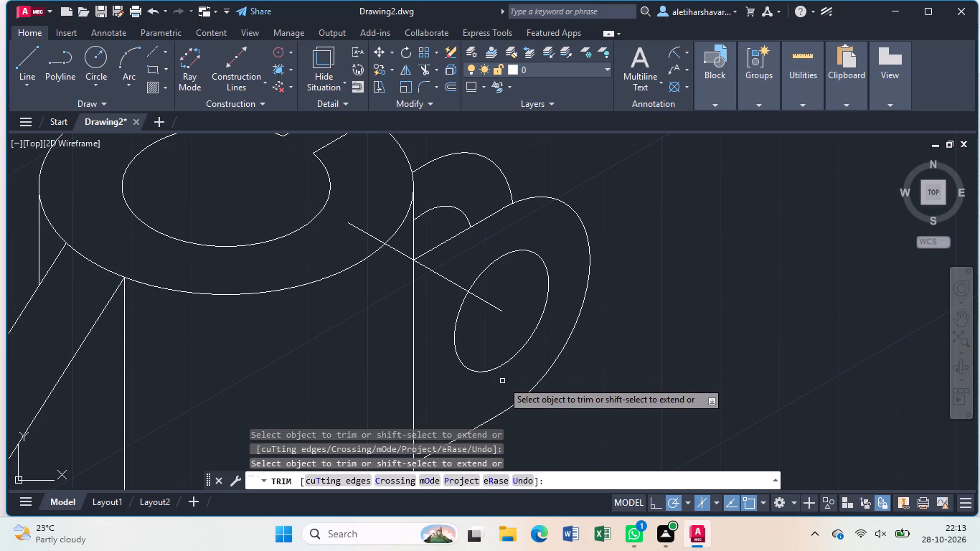
{"action": "left_click", "coordinate": [440, 204]}
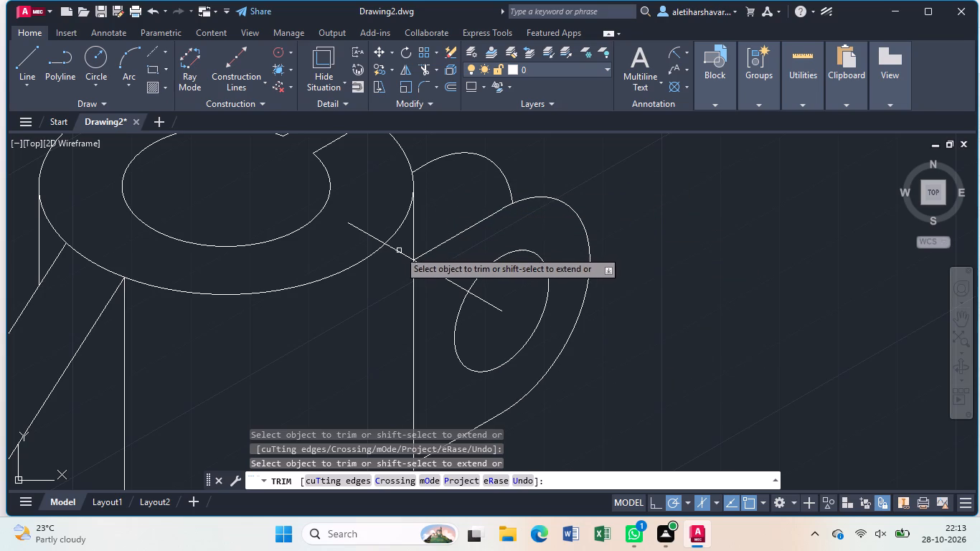
Trim away all pieces of the 150° lines running from the front hole's centre into the cylinder.
{"action": "left_click", "coordinate": [401, 250]}
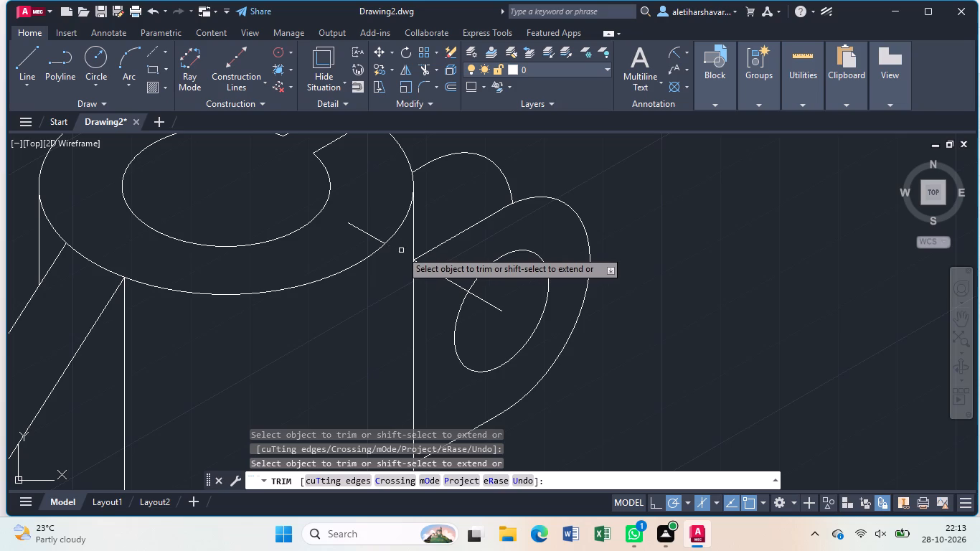
{"action": "left_click", "coordinate": [359, 230]}
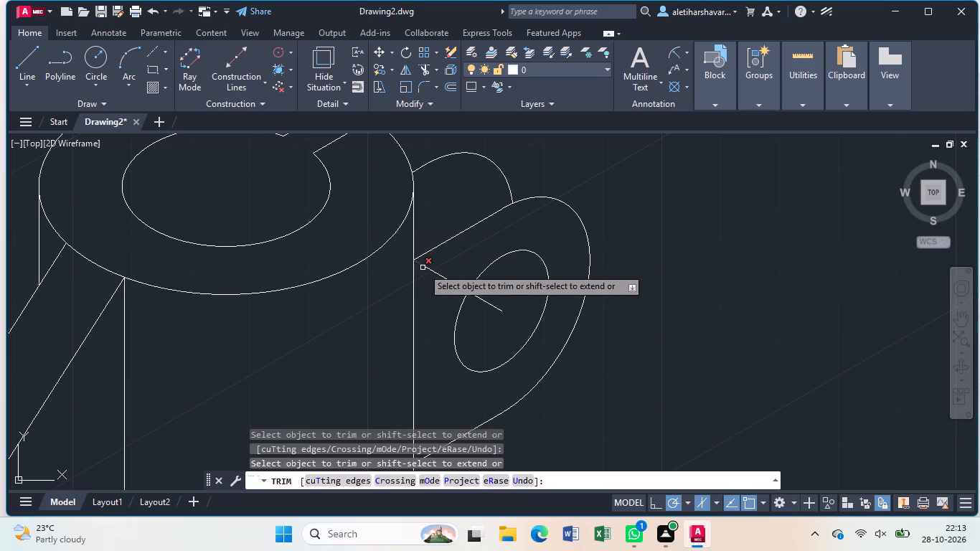
{"action": "left_click", "coordinate": [427, 270]}
{"action": "left_click", "coordinate": [423, 265]}
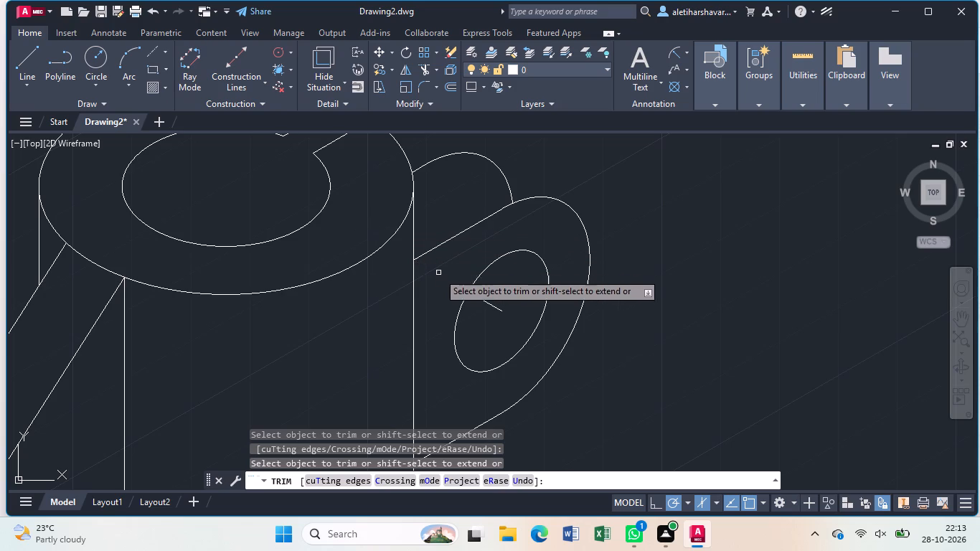
{"action": "left_click", "coordinate": [481, 298]}
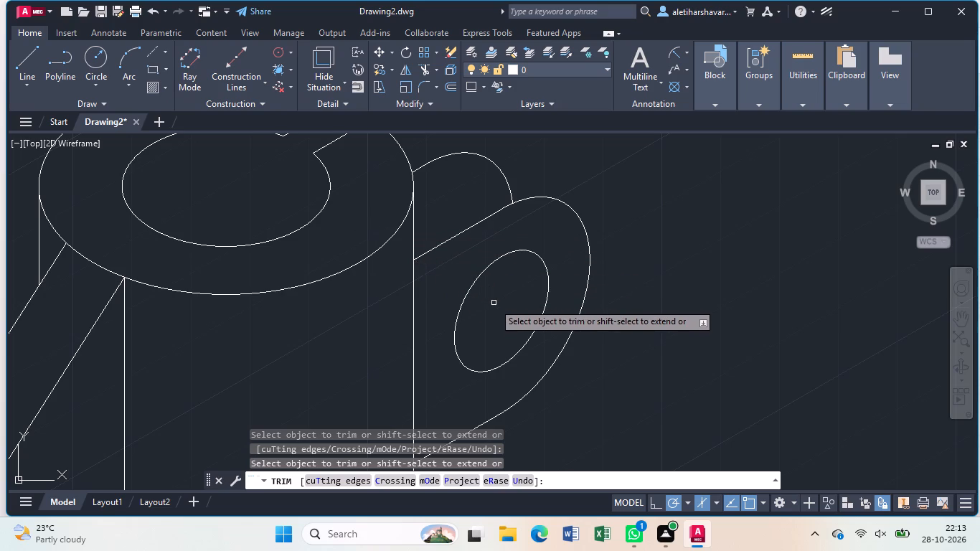
{"action": "middle_click_drag", "start_coordinate": [494, 303], "coordinate": [481, 344]}
{"action": "key", "text": "Escape"}
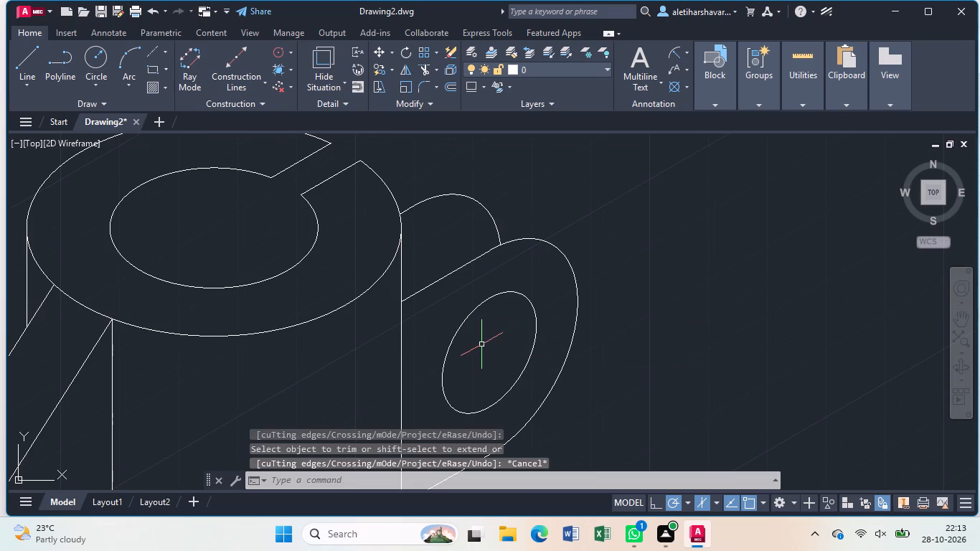
Draw a line about 14 units long joining the rear lug's outer arc to the front lug's outer arc at their upper quadrants.
{"action": "key", "text": "l"}
{"action": "key", "text": "Return"}
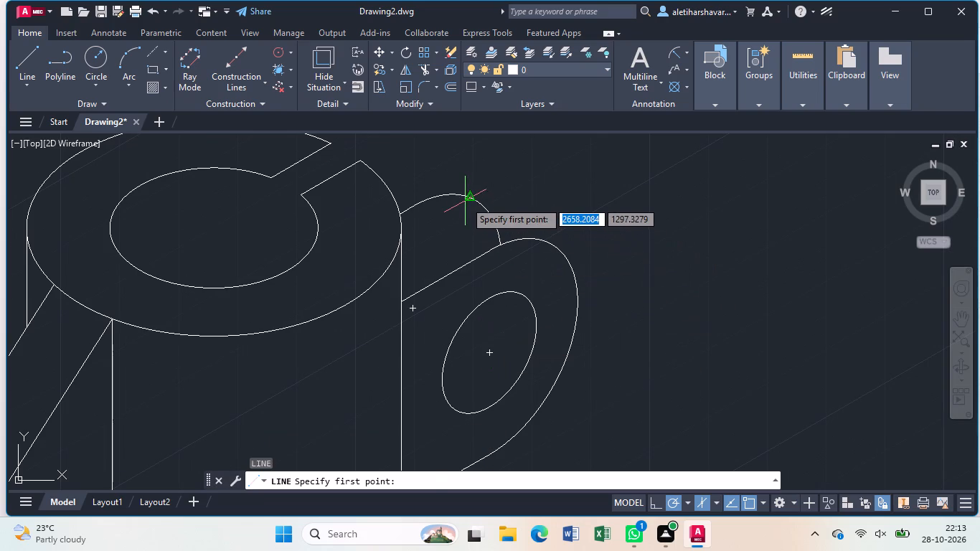
{"action": "left_click", "coordinate": [471, 198]}
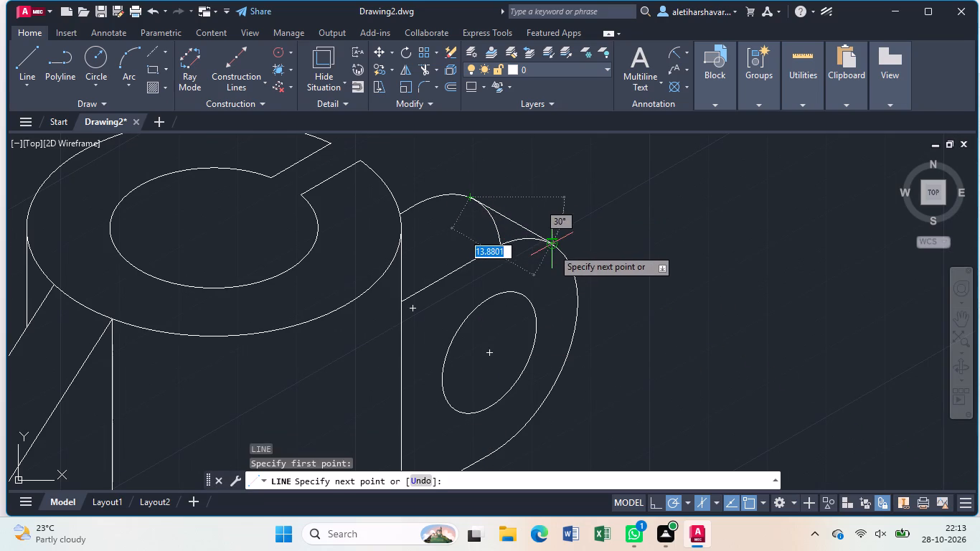
{"action": "left_click_drag", "start_coordinate": [555, 249], "coordinate": [561, 249]}
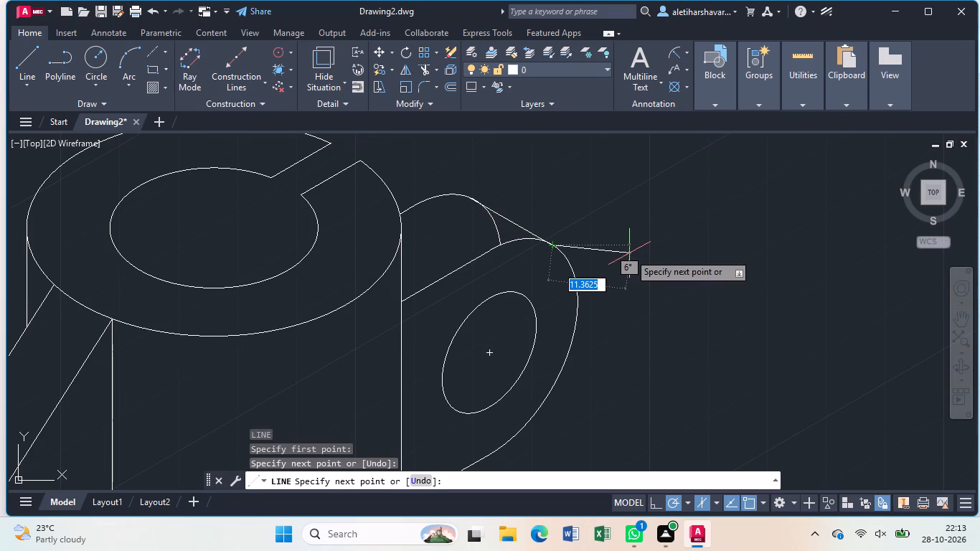
{"action": "key", "text": "Escape"}
Trim the rear lug's outer arc between the new connecting line and the front lug.
{"action": "type", "text": "tr"}
{"action": "key", "text": "Return"}
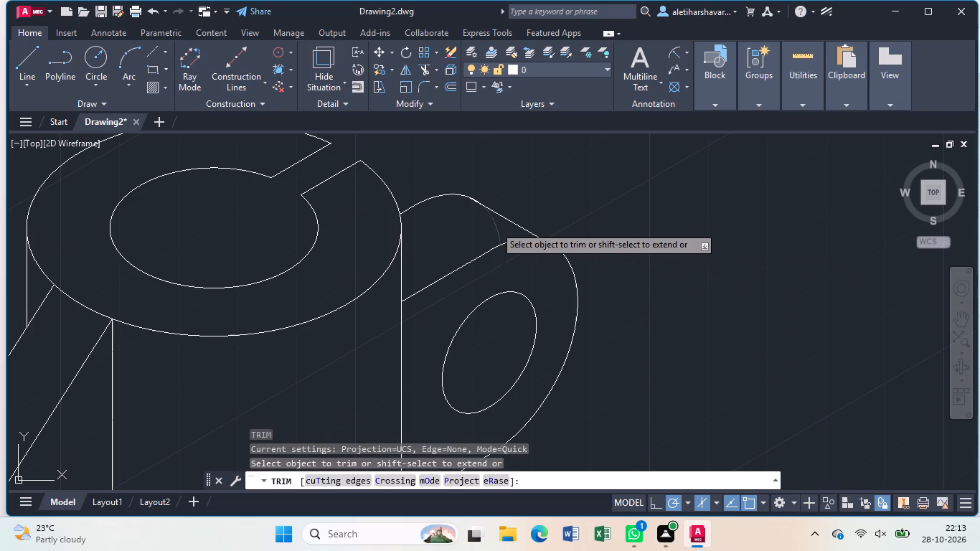
{"action": "left_click", "coordinate": [495, 226]}
{"action": "key", "text": "Escape"}
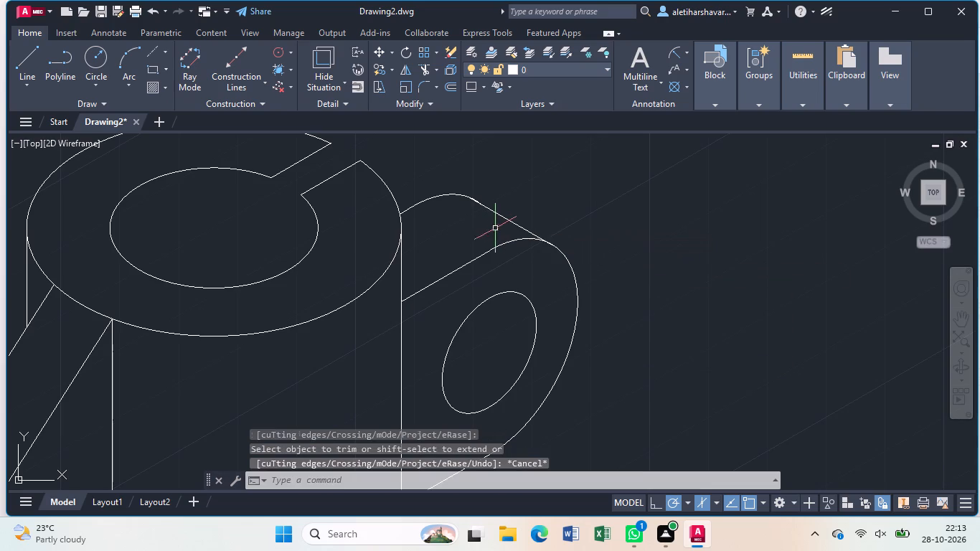
Draw an 18-unit line at 150° from the centre of the front lug's hole towards the cylinder.
{"action": "middle_click_drag", "start_coordinate": [542, 220], "coordinate": [566, 263]}
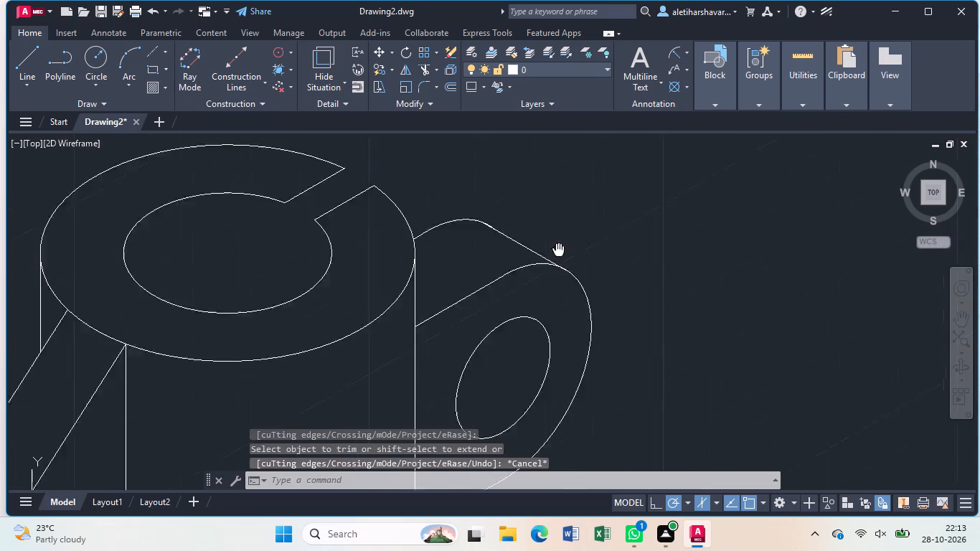
{"action": "middle_click_drag", "start_coordinate": [566, 263], "coordinate": [583, 236]}
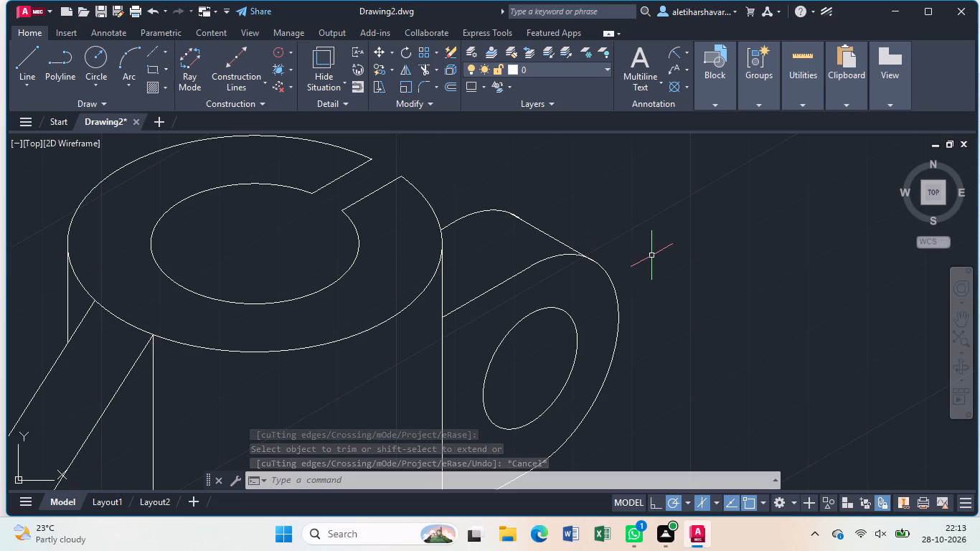
{"action": "key", "text": "l"}
{"action": "key", "text": "Return"}
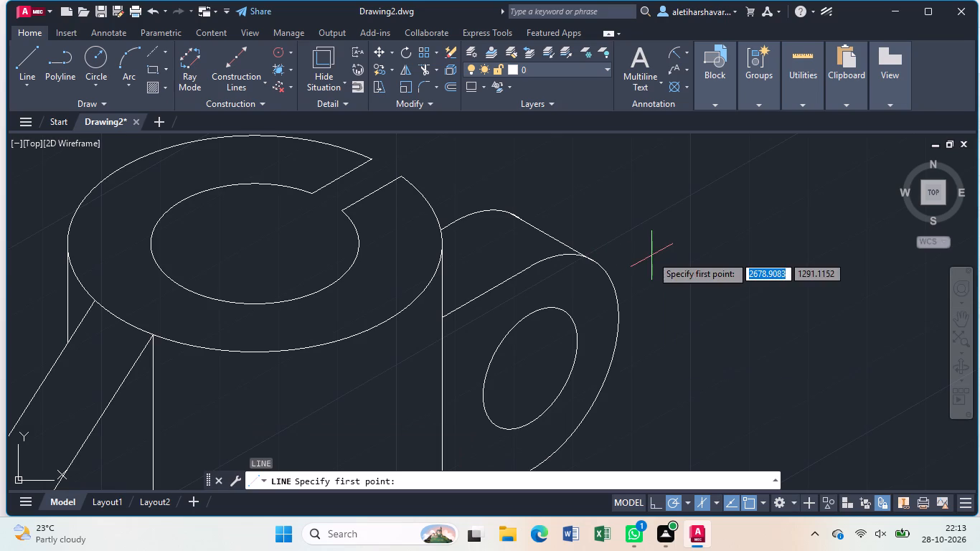
{"action": "left_click", "coordinate": [533, 366]}
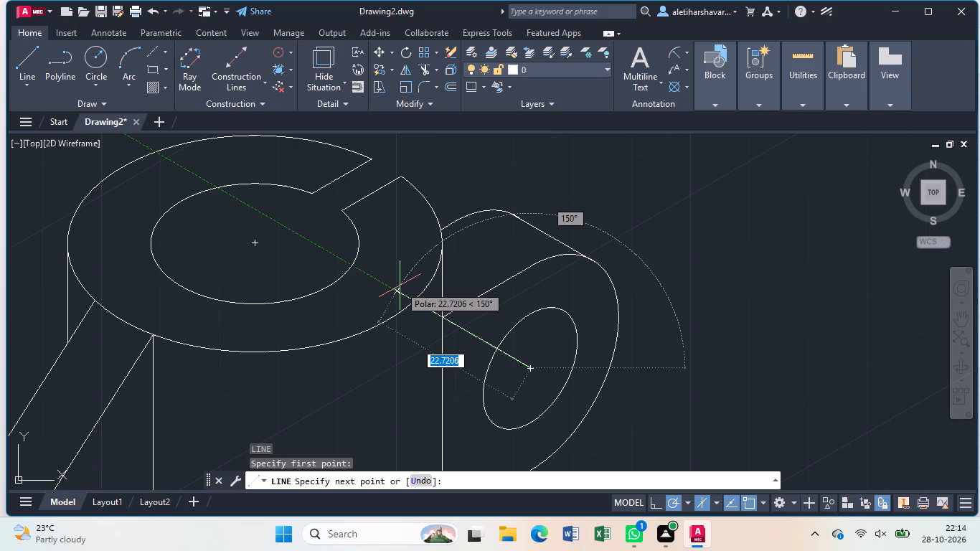
{"action": "key", "text": "1"}
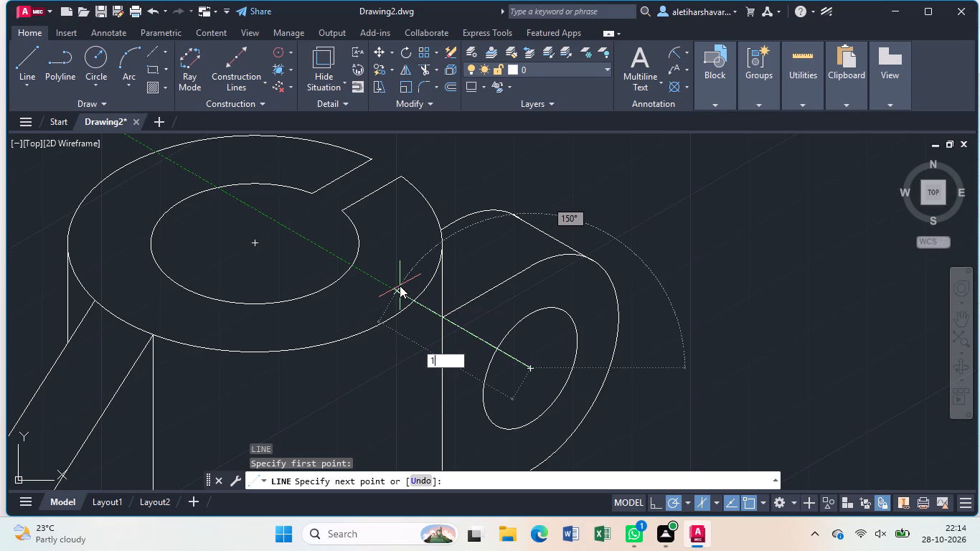
{"action": "key", "text": "8"}
{"action": "key", "text": "Return"}
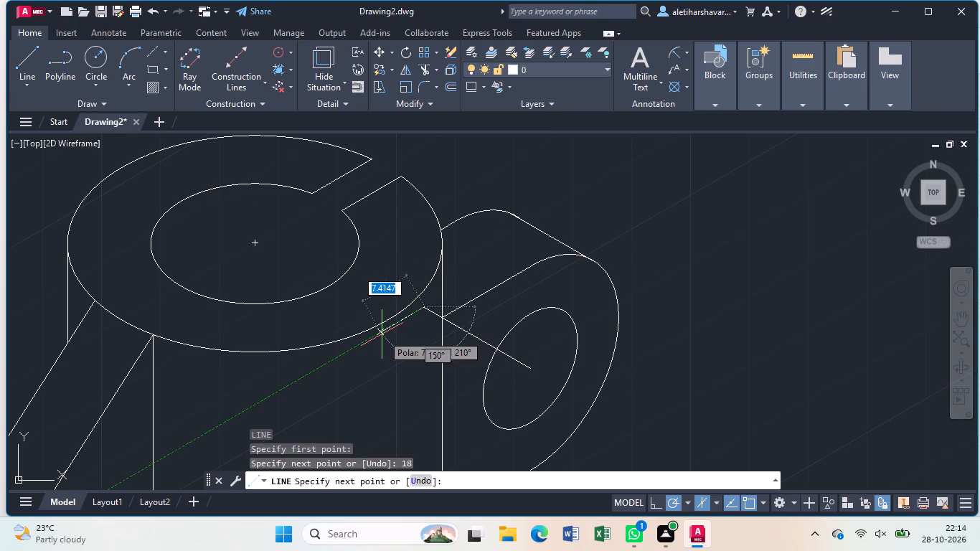
{"action": "key", "text": "Escape"}
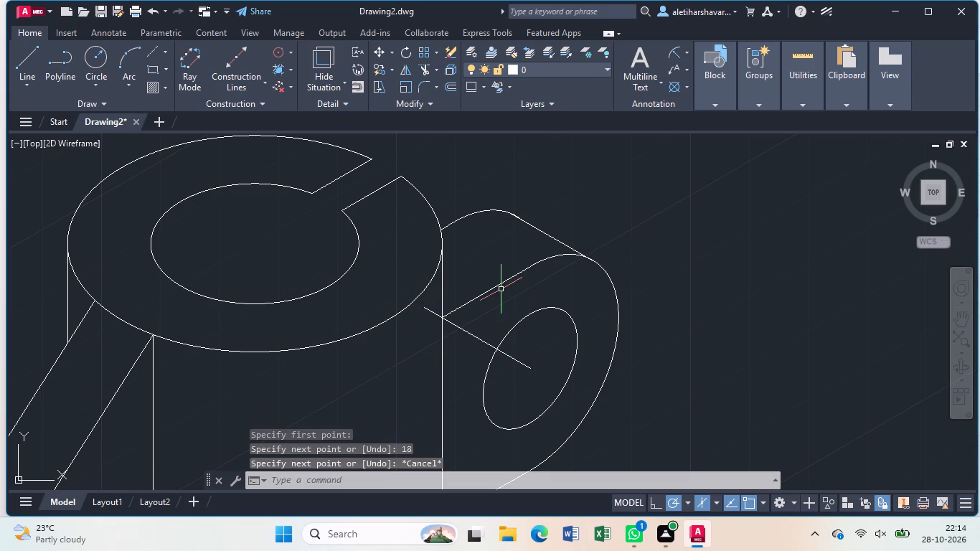
Copy the lug's upper and lower edges, outer arcs, connecting line and hole from the hole's centre to the far end of the 18-unit line.
{"action": "left_click", "coordinate": [501, 285]}
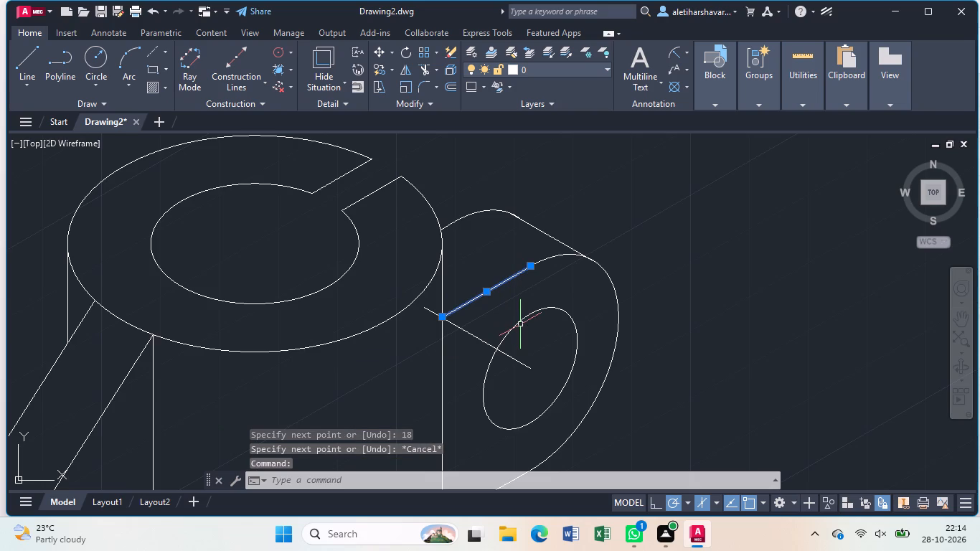
{"action": "left_click", "coordinate": [521, 324]}
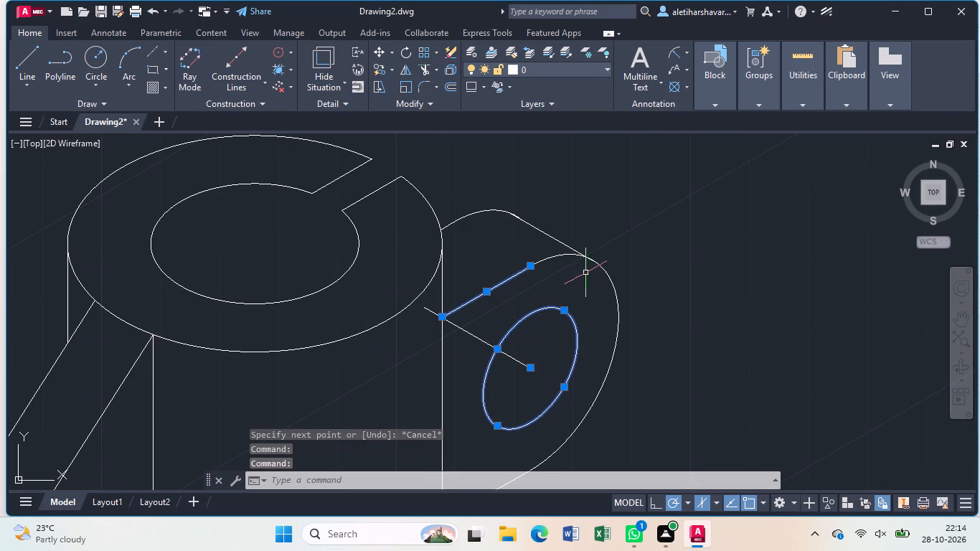
{"action": "left_click", "coordinate": [567, 253]}
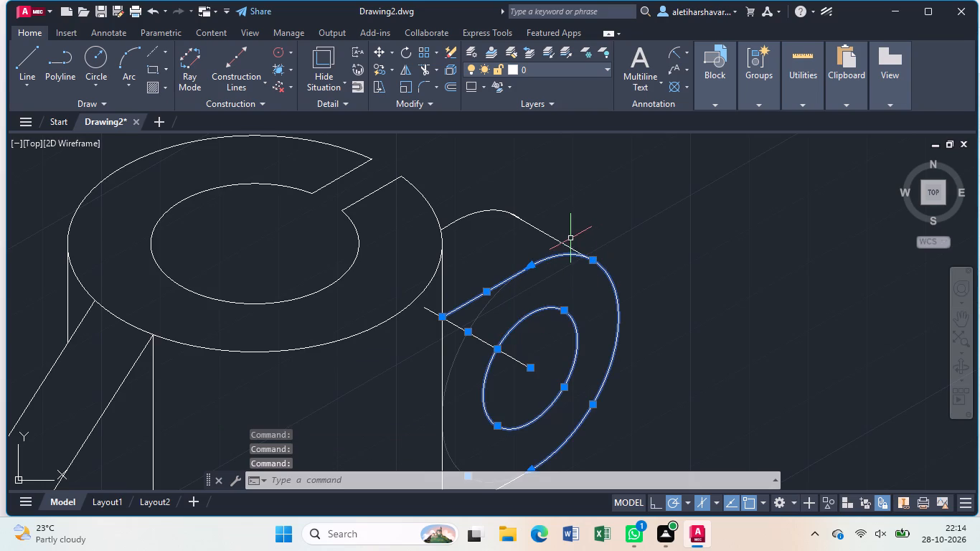
{"action": "left_click", "coordinate": [561, 241]}
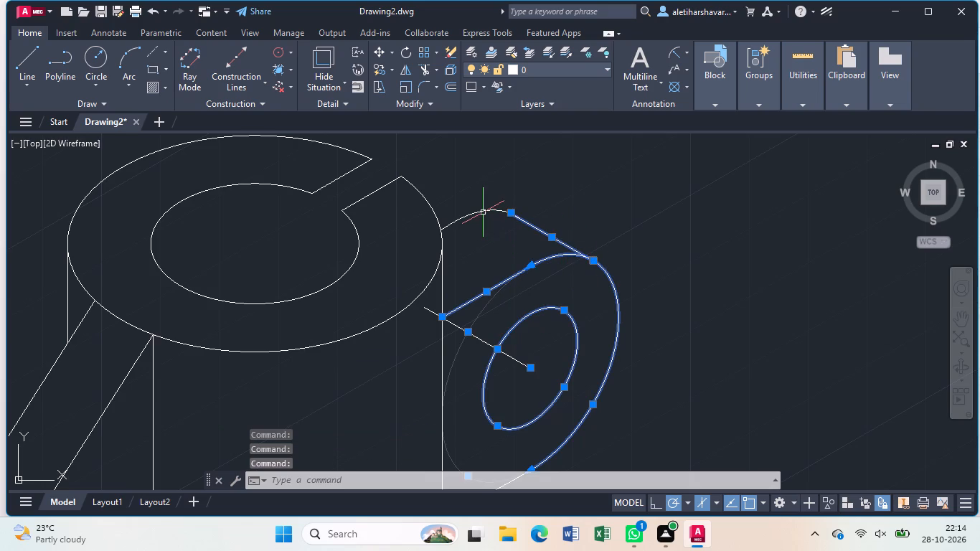
{"action": "left_click", "coordinate": [483, 212]}
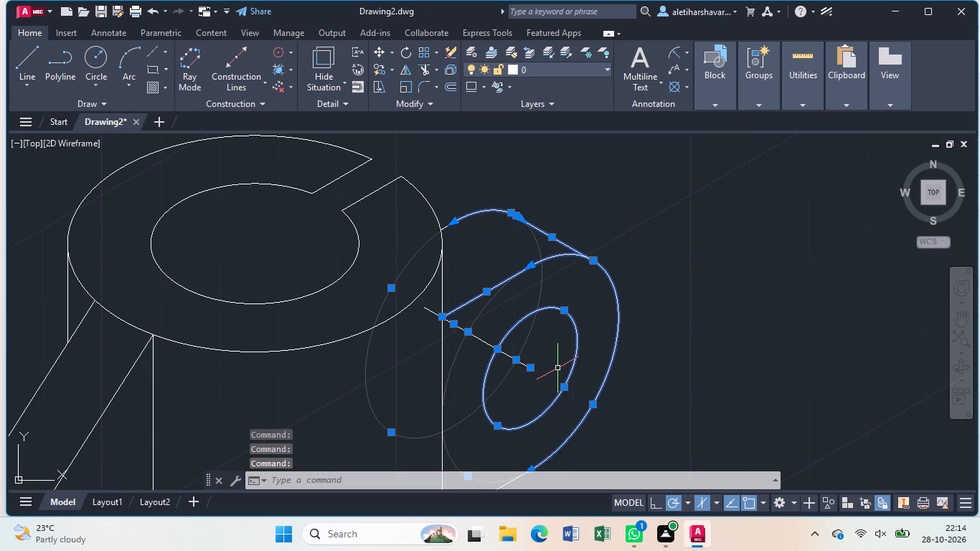
{"action": "middle_click_drag", "start_coordinate": [558, 367], "coordinate": [578, 253]}
{"action": "left_click", "coordinate": [530, 368]}
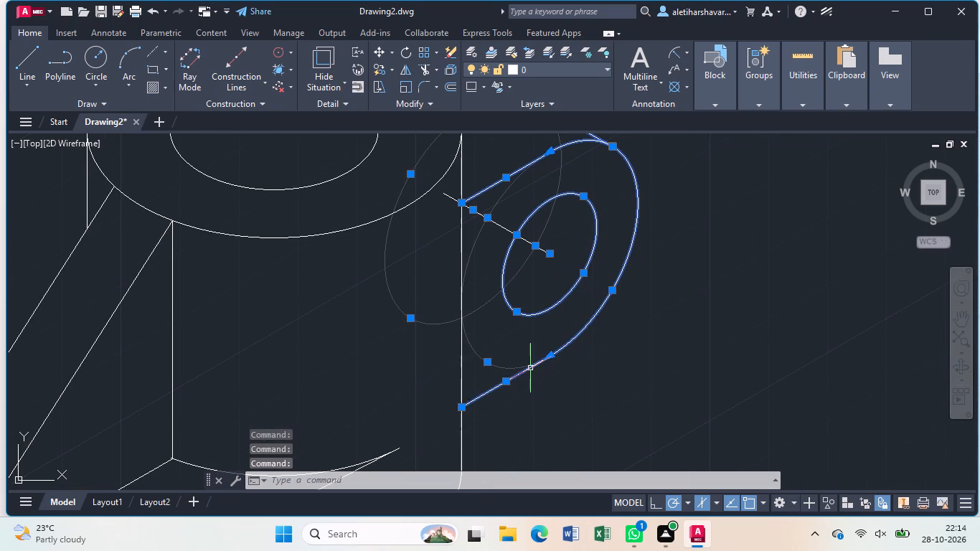
{"action": "middle_click_drag", "start_coordinate": [526, 357], "coordinate": [545, 392]}
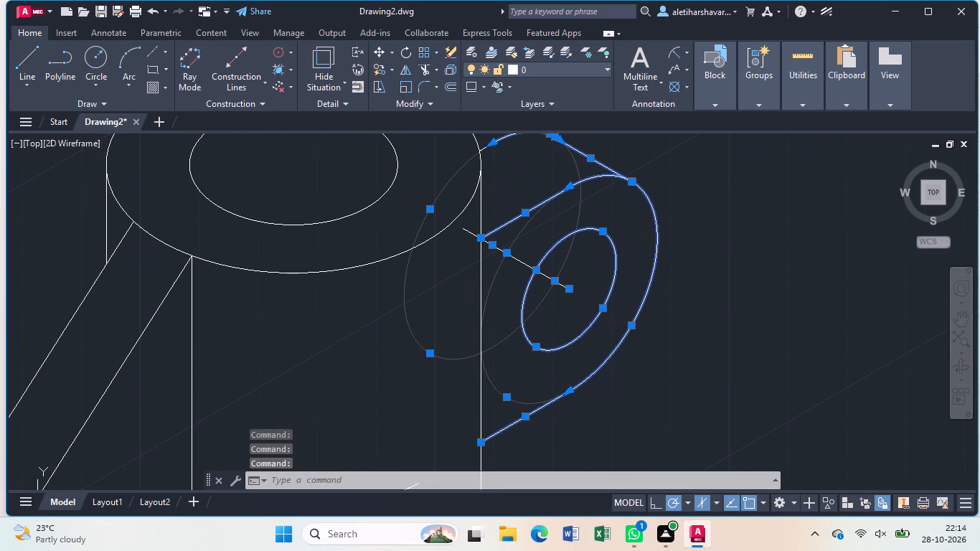
{"action": "key", "text": "c"}
{"action": "key", "text": "o"}
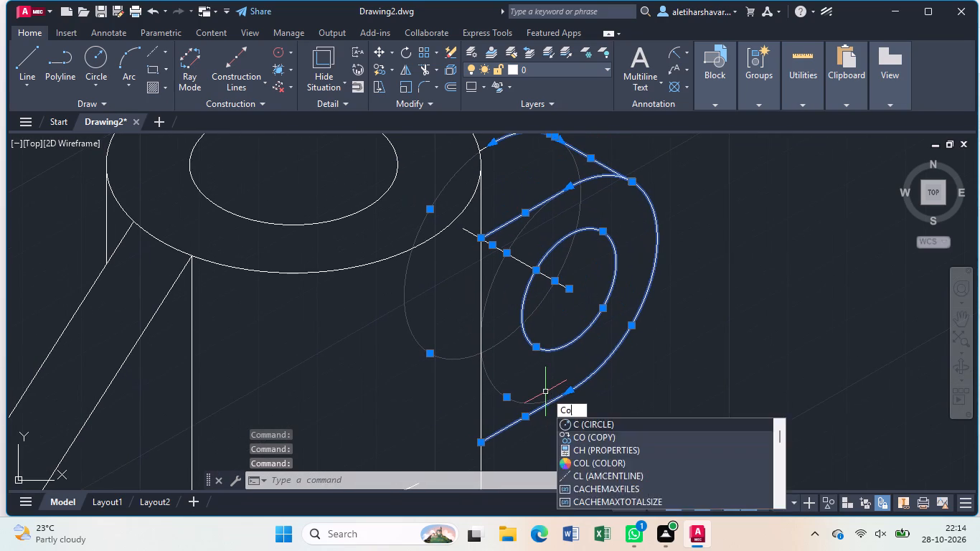
{"action": "key", "text": "Return"}
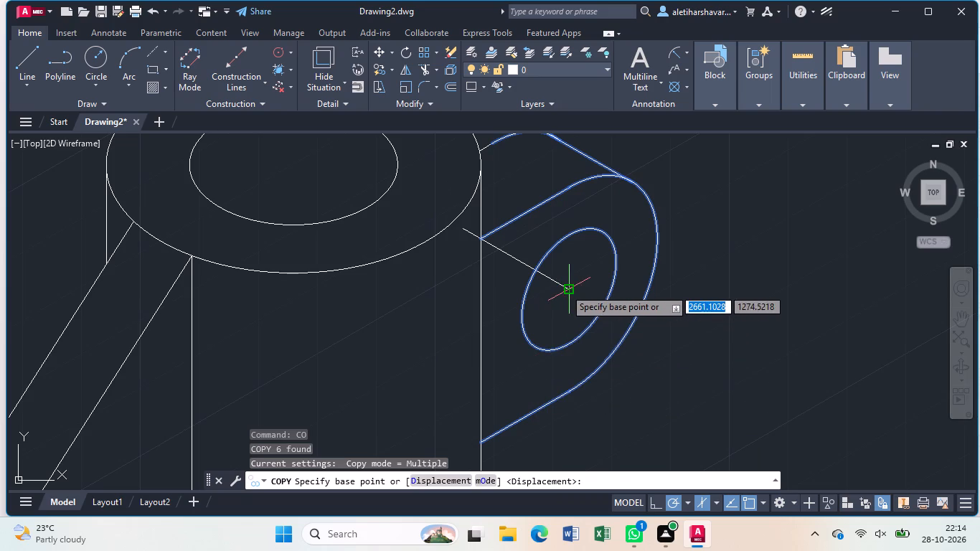
{"action": "left_click", "coordinate": [565, 288]}
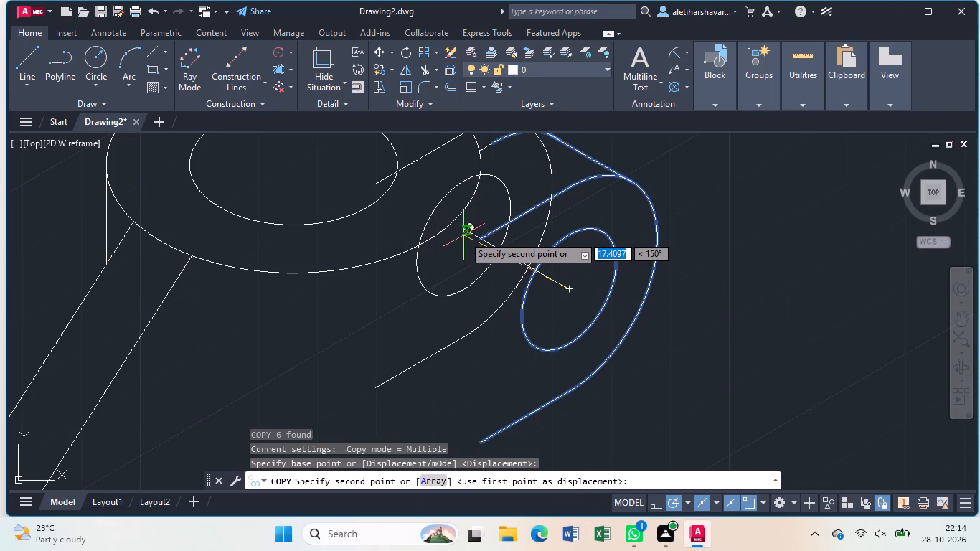
{"action": "scroll", "coordinate": [463, 232], "scroll_direction": "up", "scroll_amount": 2}
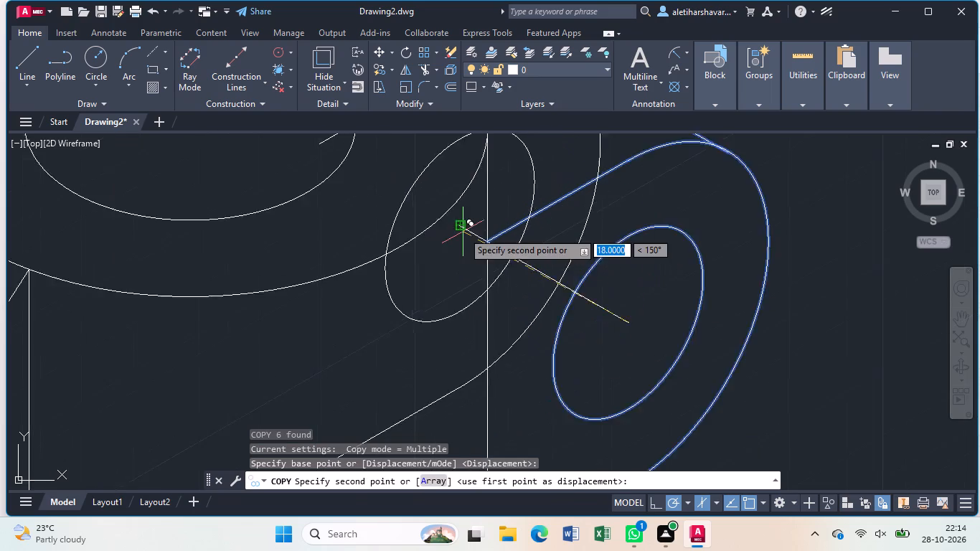
{"action": "left_click", "coordinate": [458, 219]}
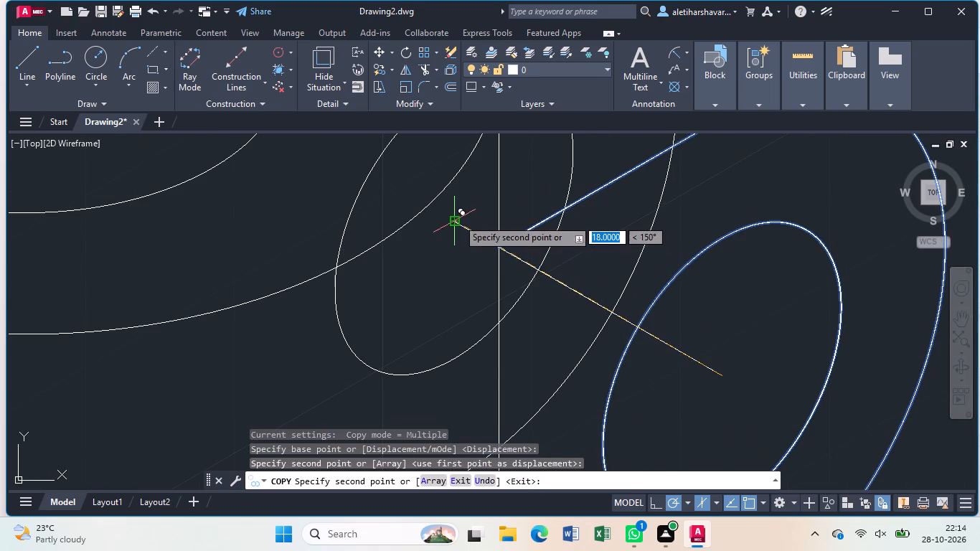
{"action": "scroll", "coordinate": [498, 240], "scroll_direction": "down", "scroll_amount": 3}
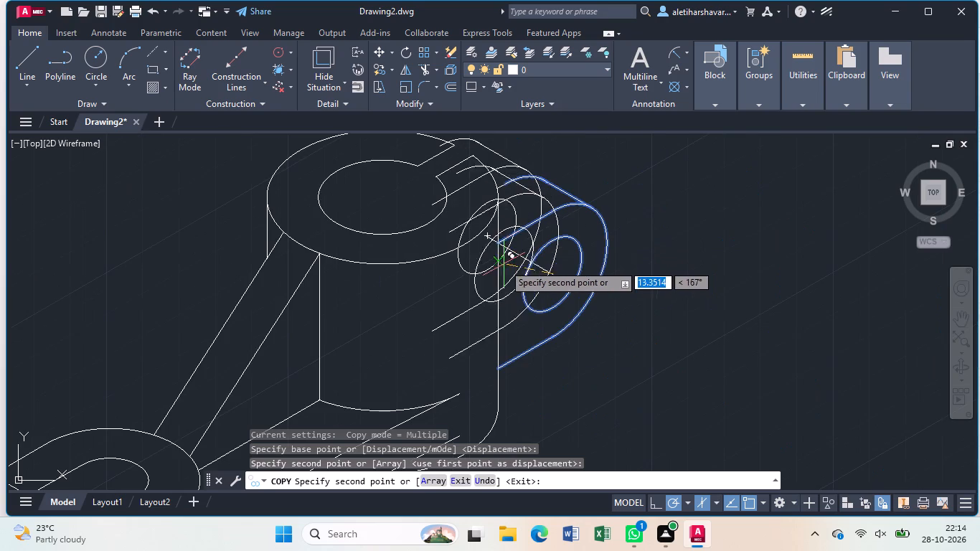
{"action": "key", "text": "Escape"}
Trim the copied lug's rear arc and front upper edge where they cross the cylinder's slot and top face, including the leftover stubs.
{"action": "middle_click_drag", "start_coordinate": [687, 340], "coordinate": [687, 344]}
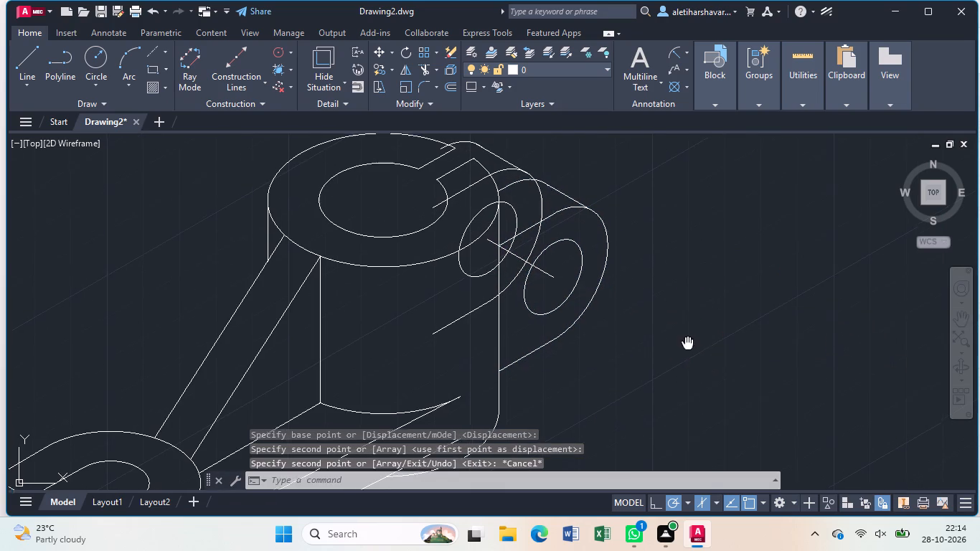
{"action": "middle_click_drag", "start_coordinate": [687, 344], "coordinate": [746, 392]}
{"action": "type", "text": "tr"}
{"action": "key", "text": "Return"}
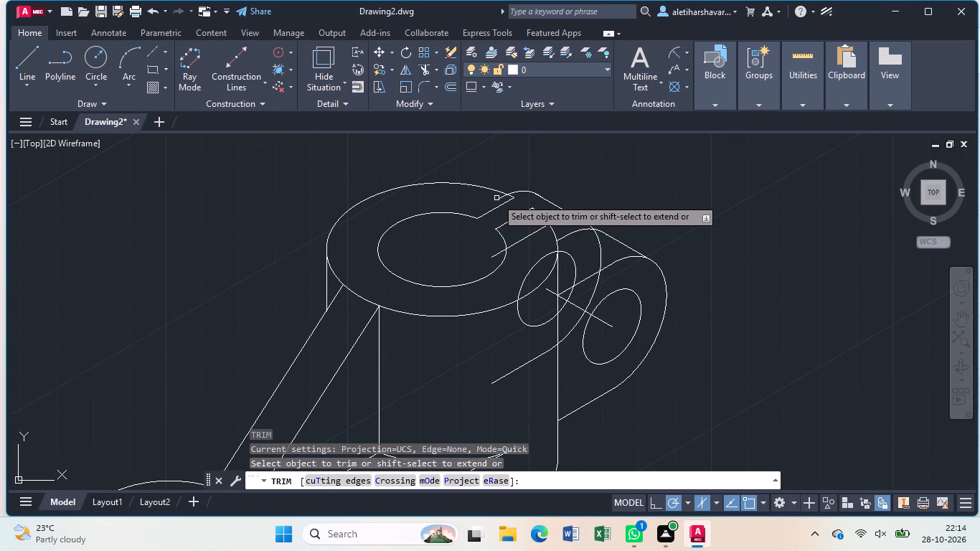
{"action": "left_click", "coordinate": [499, 197]}
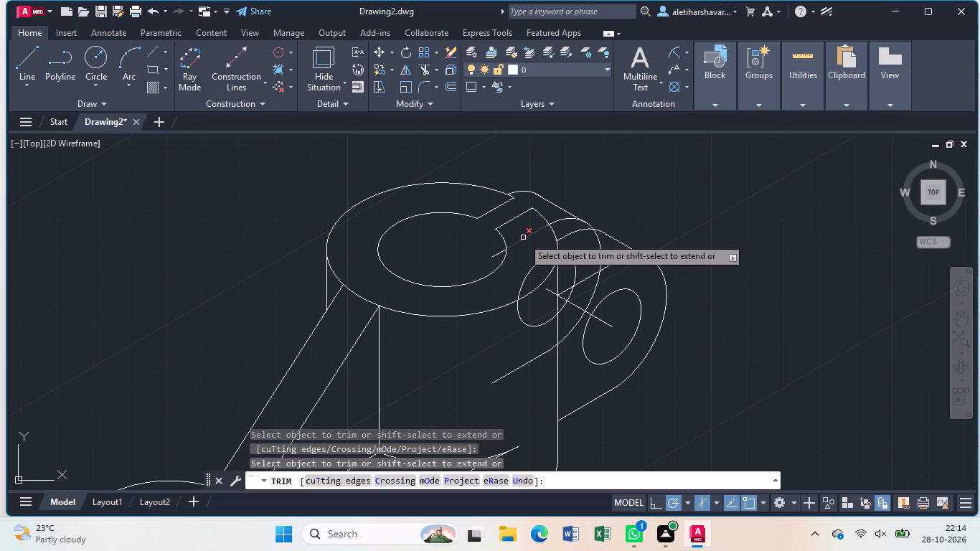
{"action": "left_click", "coordinate": [524, 237]}
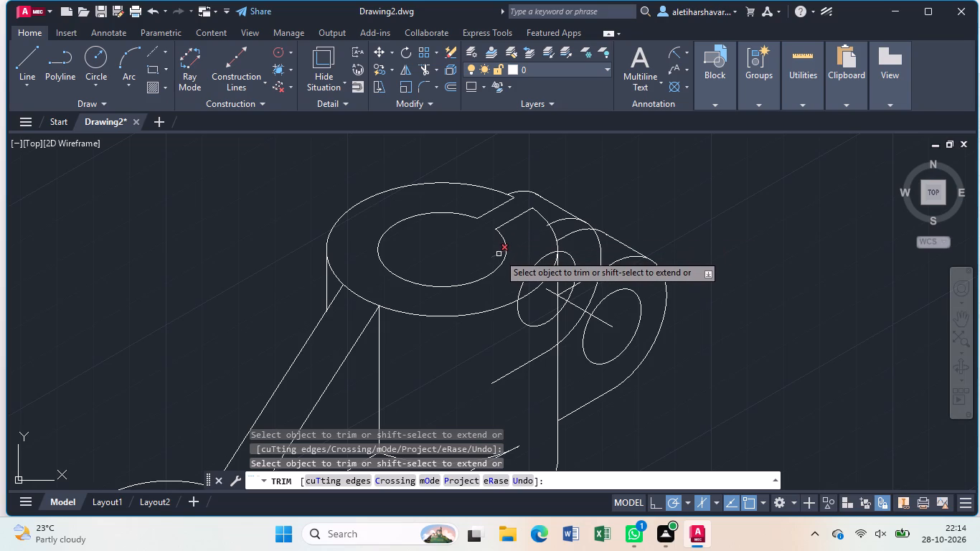
{"action": "left_click", "coordinate": [499, 254]}
{"action": "scroll", "coordinate": [539, 239], "scroll_direction": "up", "scroll_amount": 2}
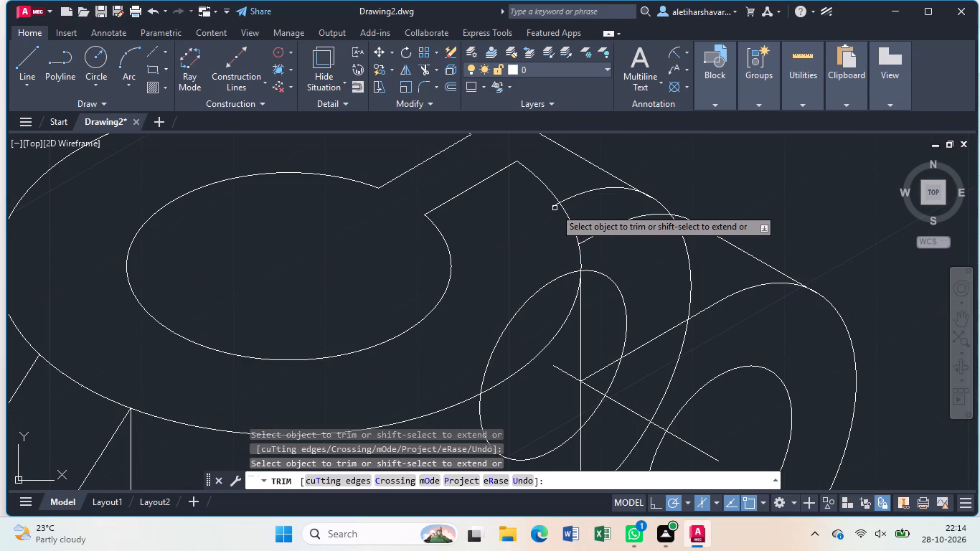
{"action": "left_click", "coordinate": [555, 207]}
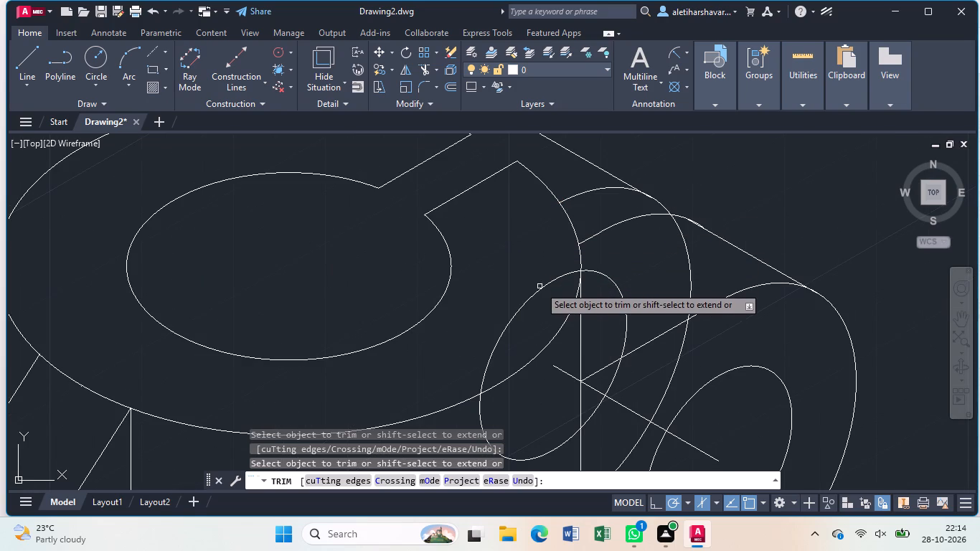
Trim away the copied lug's hidden hole and the 18-unit construction line, piece by piece, including the leftover stubs.
{"action": "left_click", "coordinate": [540, 289]}
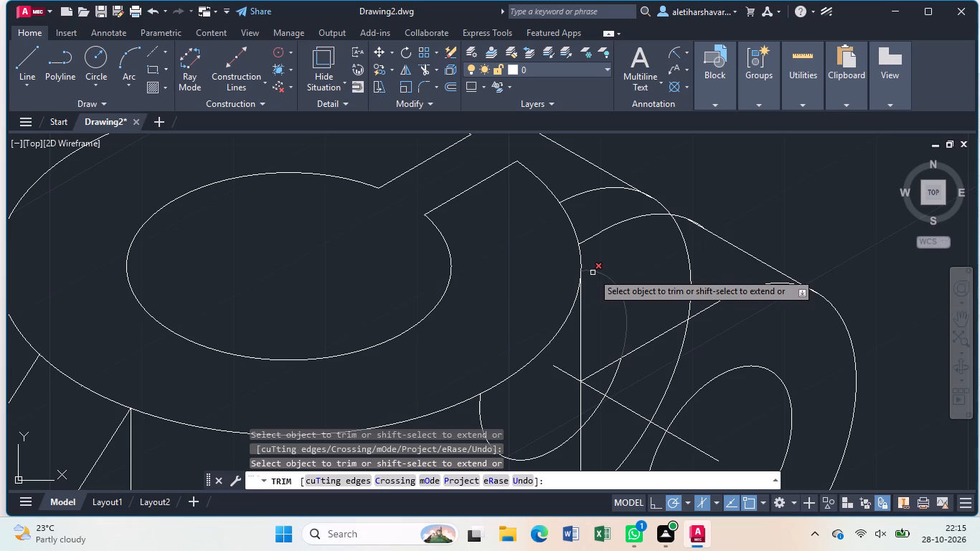
{"action": "left_click", "coordinate": [593, 273]}
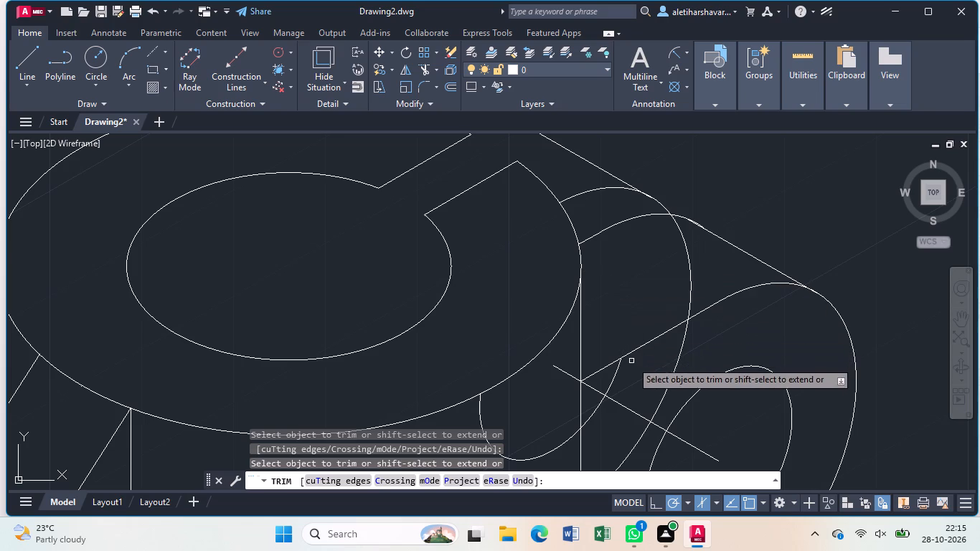
{"action": "left_click", "coordinate": [611, 375]}
{"action": "left_click", "coordinate": [618, 380]}
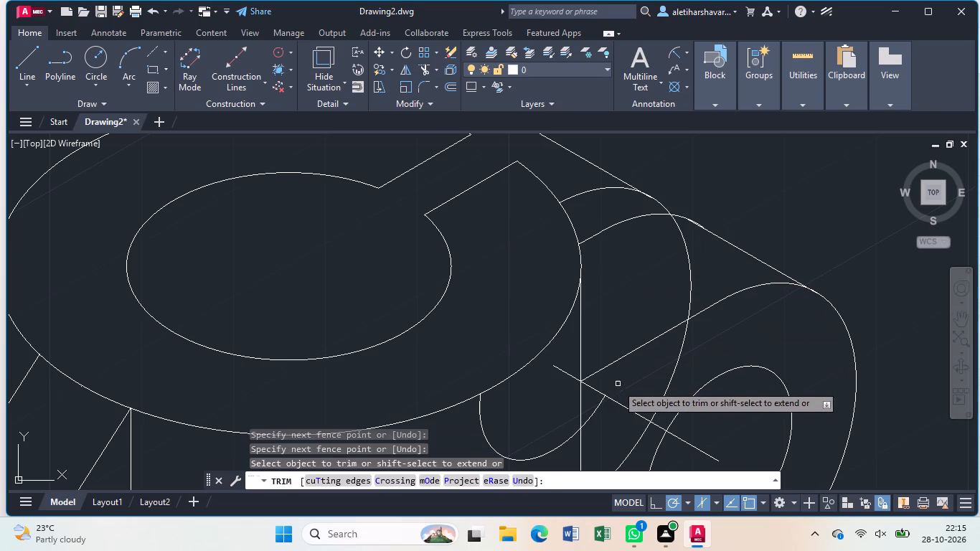
{"action": "left_click", "coordinate": [603, 395]}
{"action": "left_click", "coordinate": [603, 395]}
{"action": "left_click", "coordinate": [603, 394]}
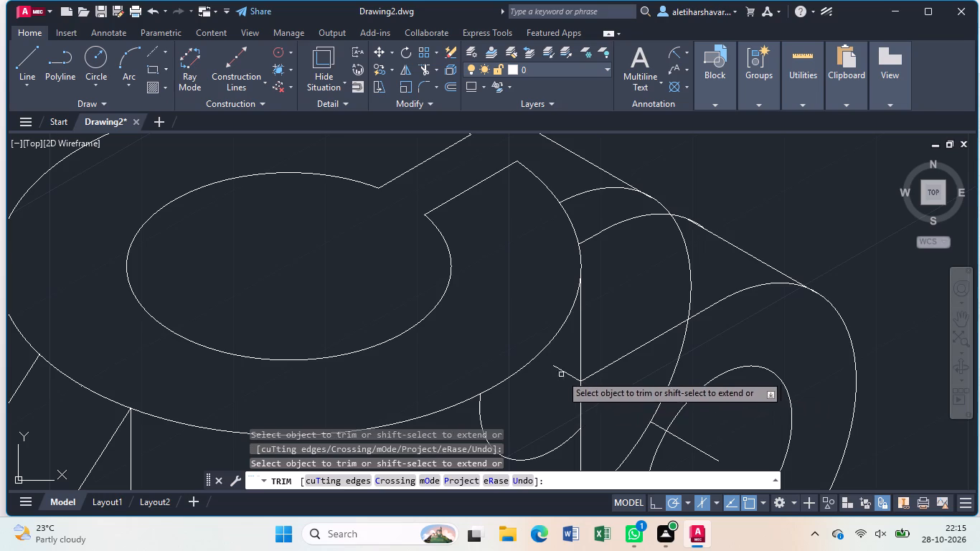
{"action": "left_click", "coordinate": [566, 372]}
{"action": "scroll", "coordinate": [567, 374], "scroll_direction": "down", "scroll_amount": 1}
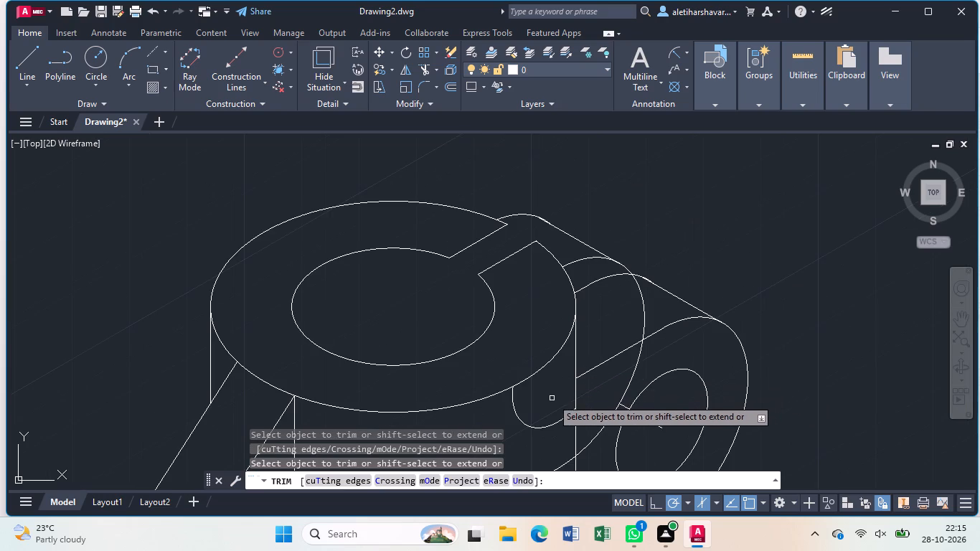
{"action": "left_click", "coordinate": [550, 423]}
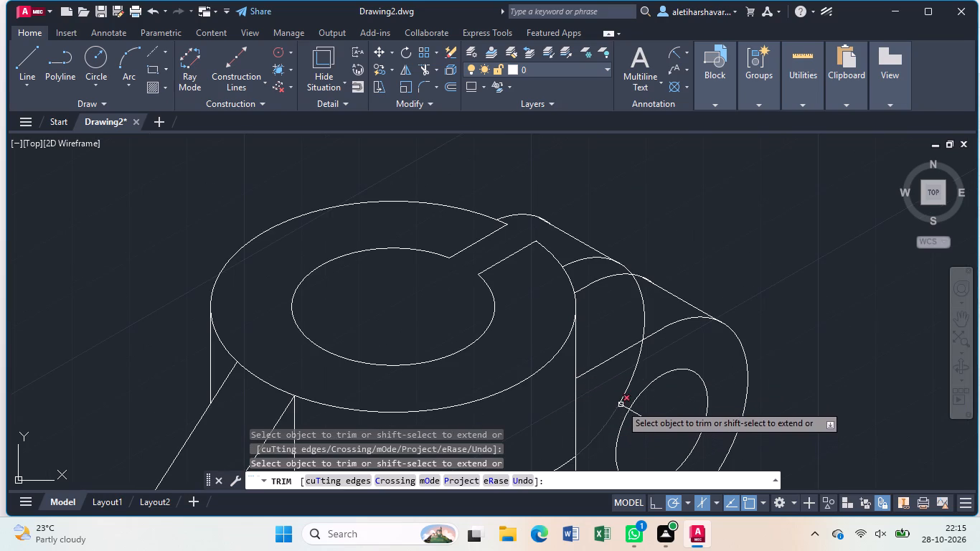
{"action": "left_click", "coordinate": [624, 408]}
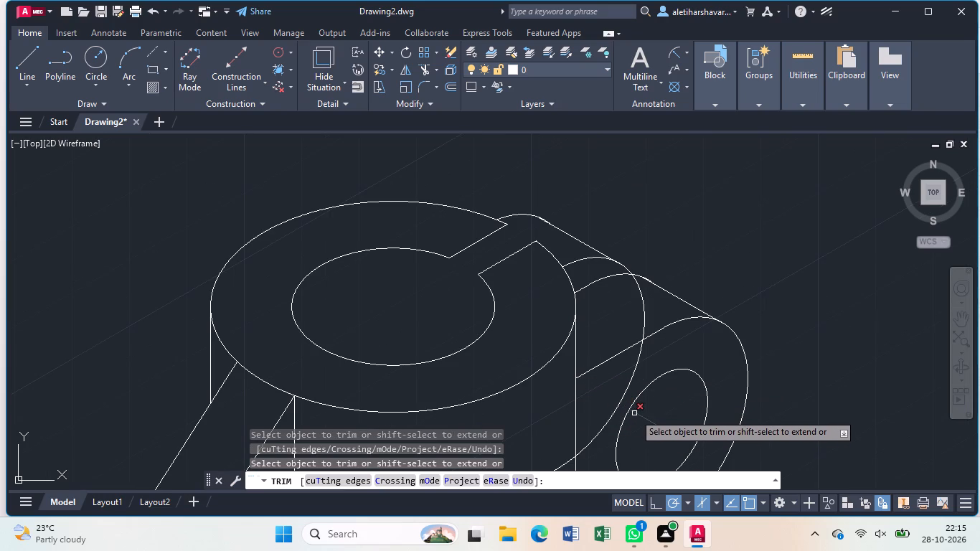
{"action": "left_click", "coordinate": [634, 413]}
Trim the copied lug's lower edge inside the cylinder and the part of its outer arc hidden behind the front lug.
{"action": "scroll", "coordinate": [638, 410], "scroll_direction": "down", "scroll_amount": 2}
{"action": "middle_click_drag", "start_coordinate": [641, 414], "coordinate": [641, 400]}
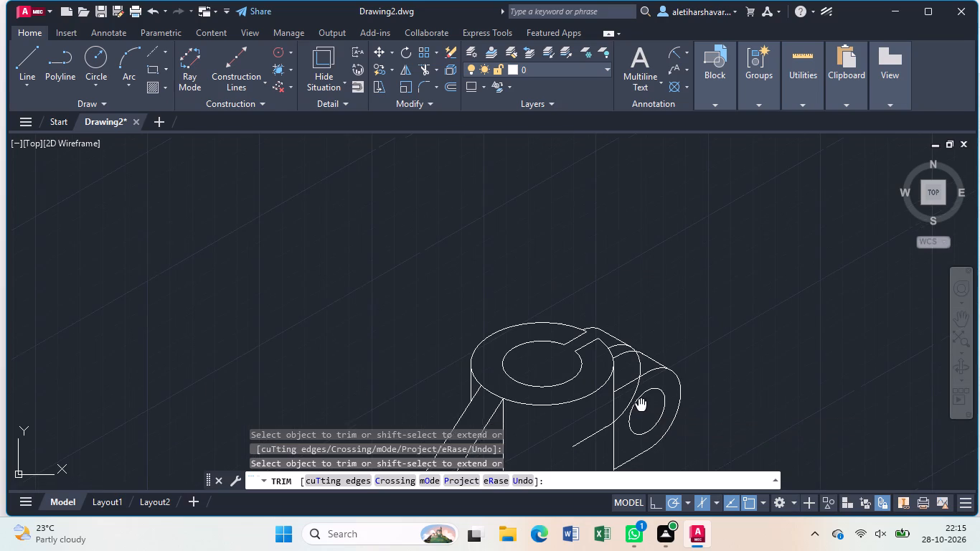
{"action": "middle_click_drag", "start_coordinate": [641, 400], "coordinate": [674, 250]}
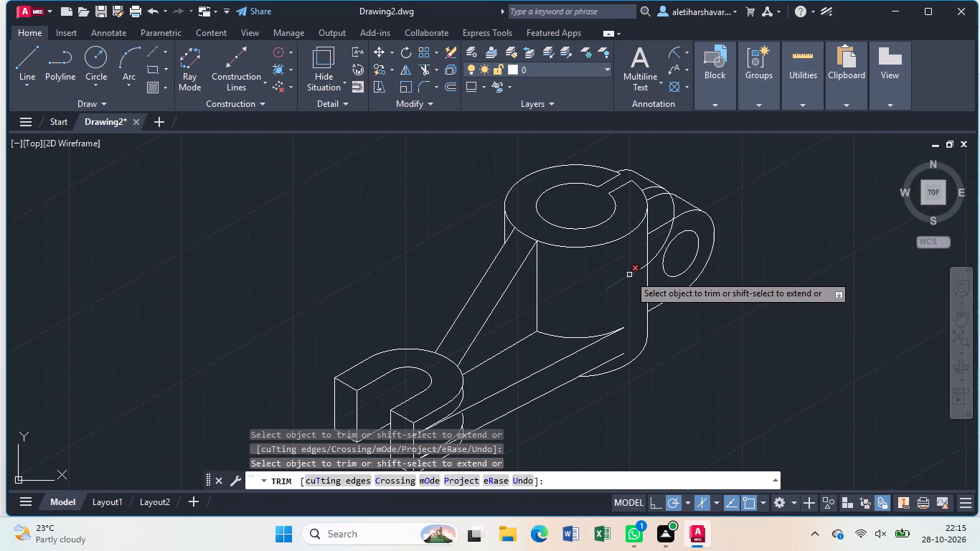
{"action": "left_click", "coordinate": [629, 275]}
{"action": "left_click", "coordinate": [674, 226]}
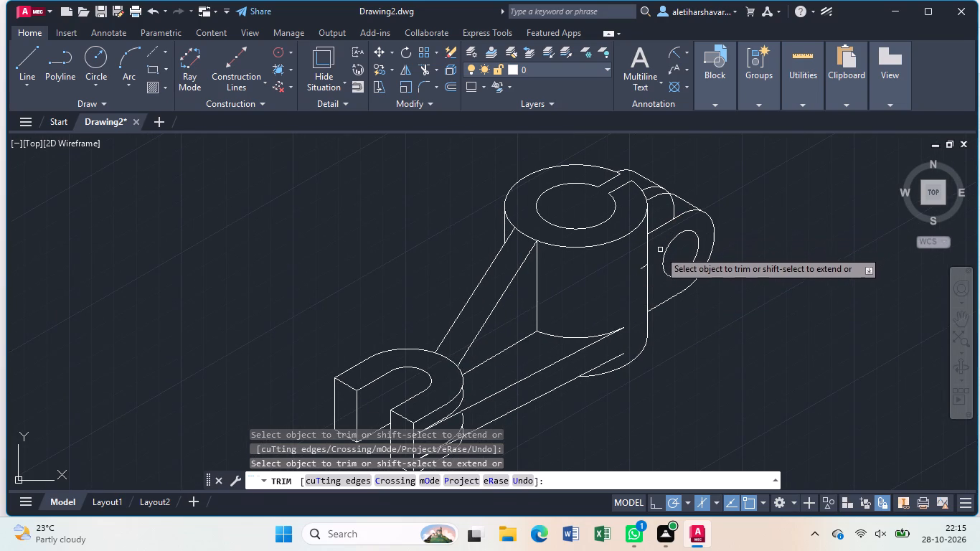
{"action": "left_click", "coordinate": [645, 265]}
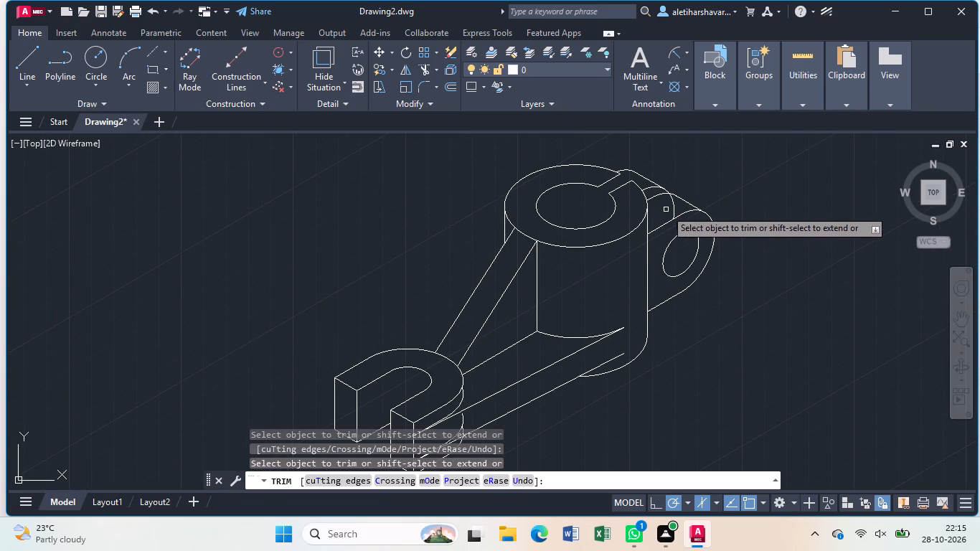
{"action": "left_click", "coordinate": [672, 205]}
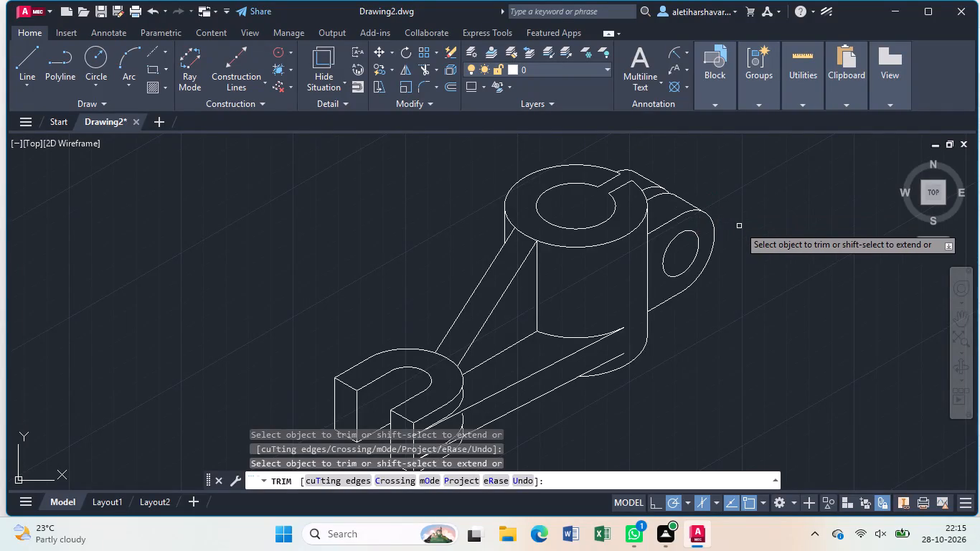
Trim the small overlapping slivers where the lugs' rounded outer arcs meet their sloping connecting lines, and finish trimming.
{"action": "scroll", "coordinate": [714, 220], "scroll_direction": "up", "scroll_amount": 3}
{"action": "scroll", "coordinate": [713, 220], "scroll_direction": "down", "scroll_amount": 2}
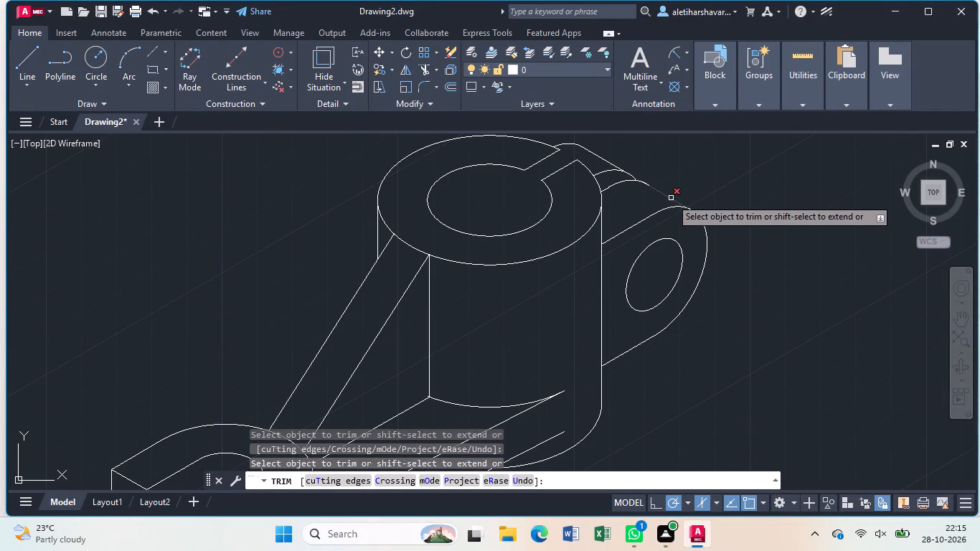
{"action": "scroll", "coordinate": [692, 199], "scroll_direction": "up", "scroll_amount": 5}
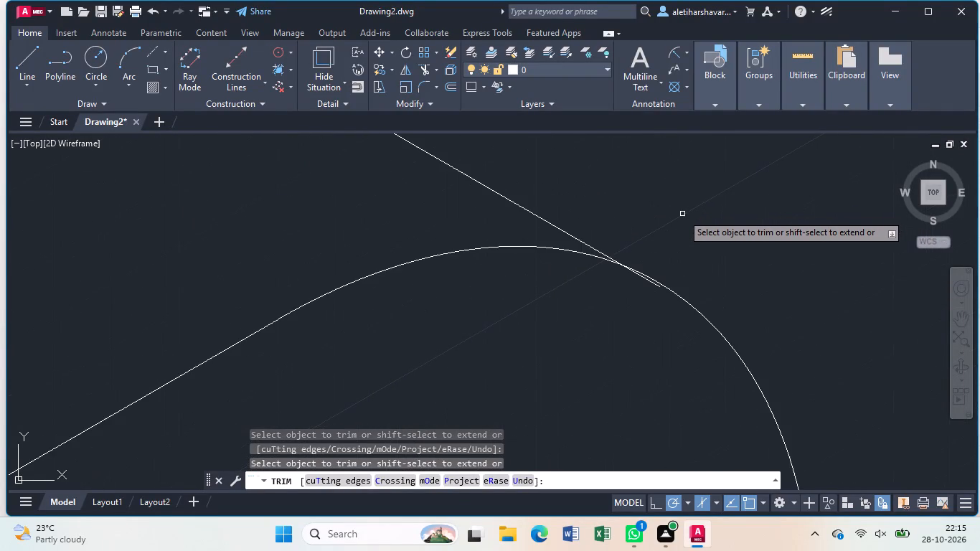
{"action": "left_click", "coordinate": [646, 280]}
{"action": "scroll", "coordinate": [667, 268], "scroll_direction": "down", "scroll_amount": 3}
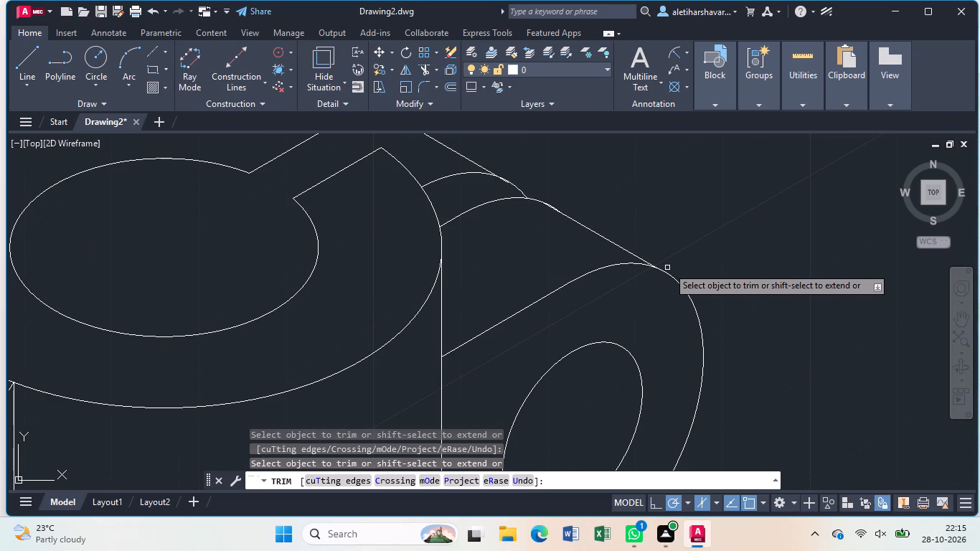
{"action": "scroll", "coordinate": [668, 267], "scroll_direction": "down", "scroll_amount": 1}
{"action": "scroll", "coordinate": [626, 234], "scroll_direction": "up", "scroll_amount": 3}
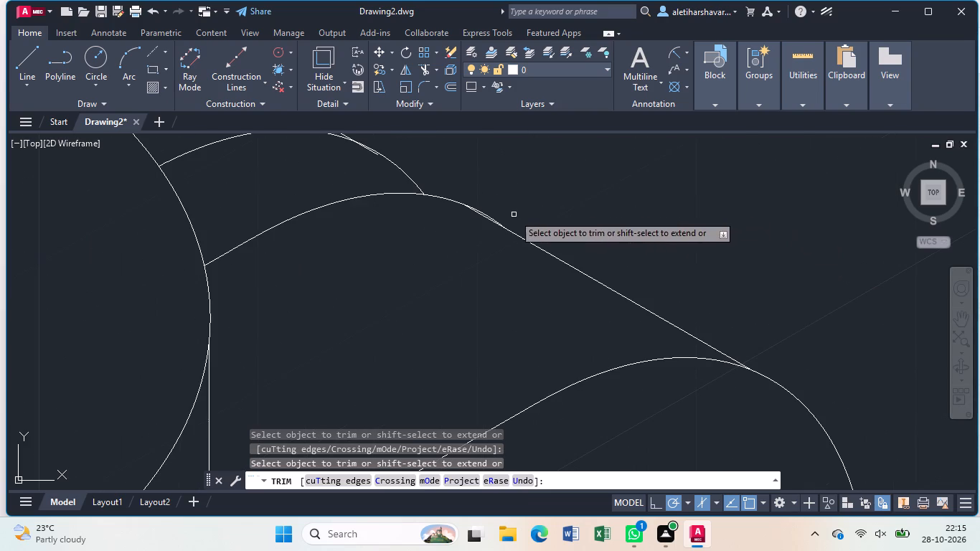
{"action": "left_click", "coordinate": [494, 217]}
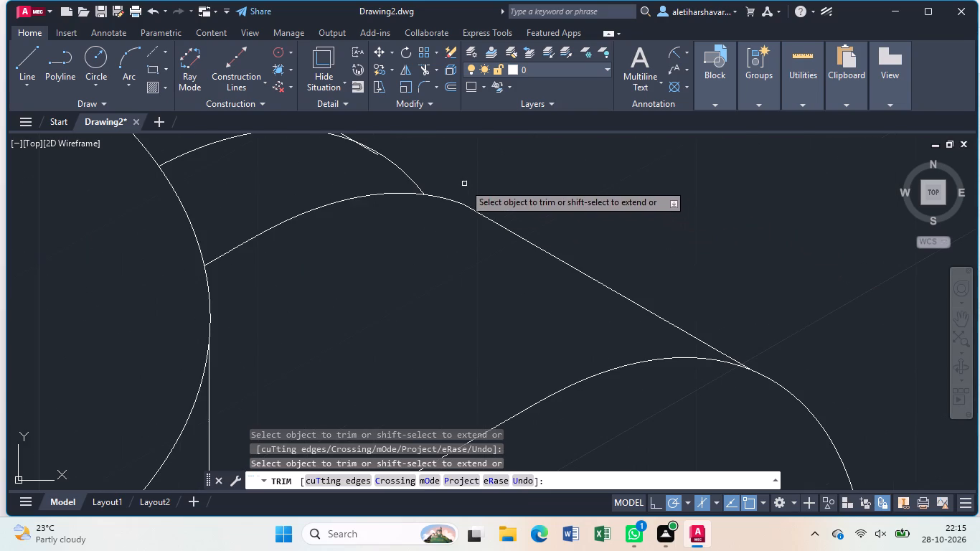
{"action": "middle_click_drag", "start_coordinate": [395, 174], "coordinate": [564, 362]}
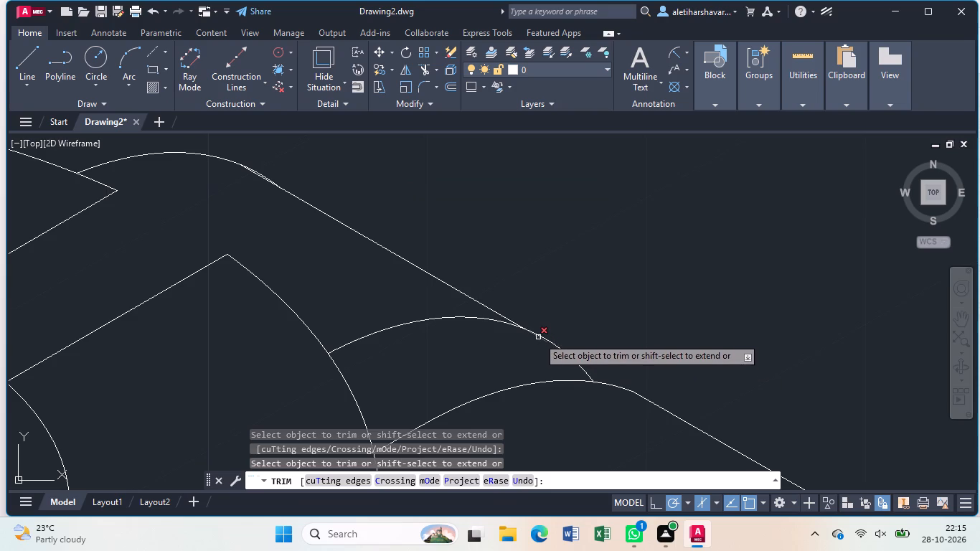
{"action": "left_click", "coordinate": [538, 337]}
{"action": "scroll", "coordinate": [240, 159], "scroll_direction": "up", "scroll_amount": 2}
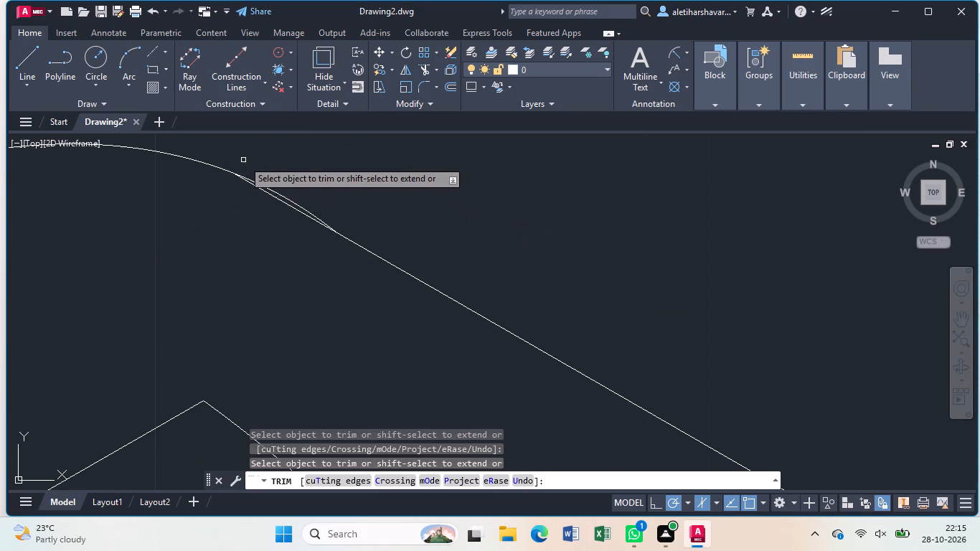
{"action": "left_click", "coordinate": [274, 191]}
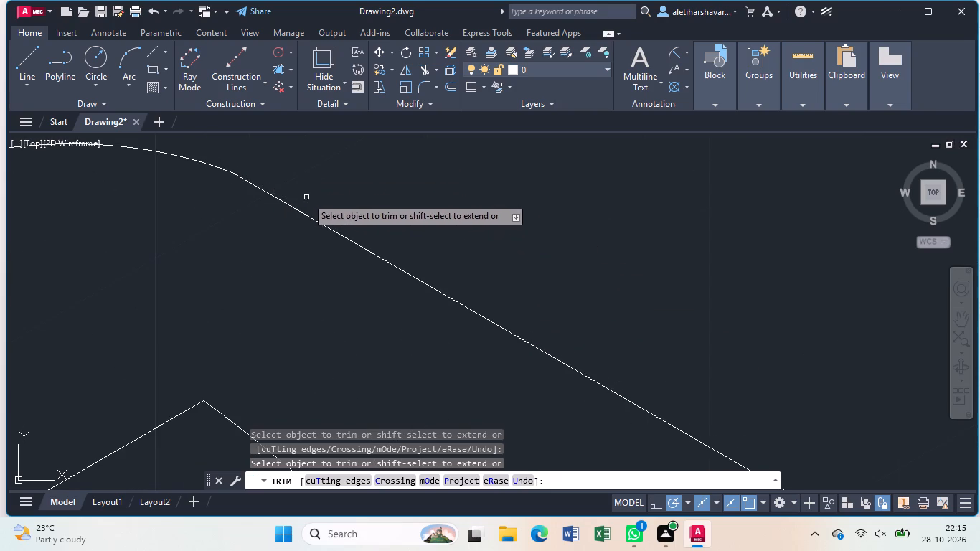
{"action": "scroll", "coordinate": [308, 199], "scroll_direction": "down", "scroll_amount": 2}
{"action": "scroll", "coordinate": [398, 224], "scroll_direction": "down", "scroll_amount": 2}
{"action": "scroll", "coordinate": [458, 246], "scroll_direction": "down", "scroll_amount": 1}
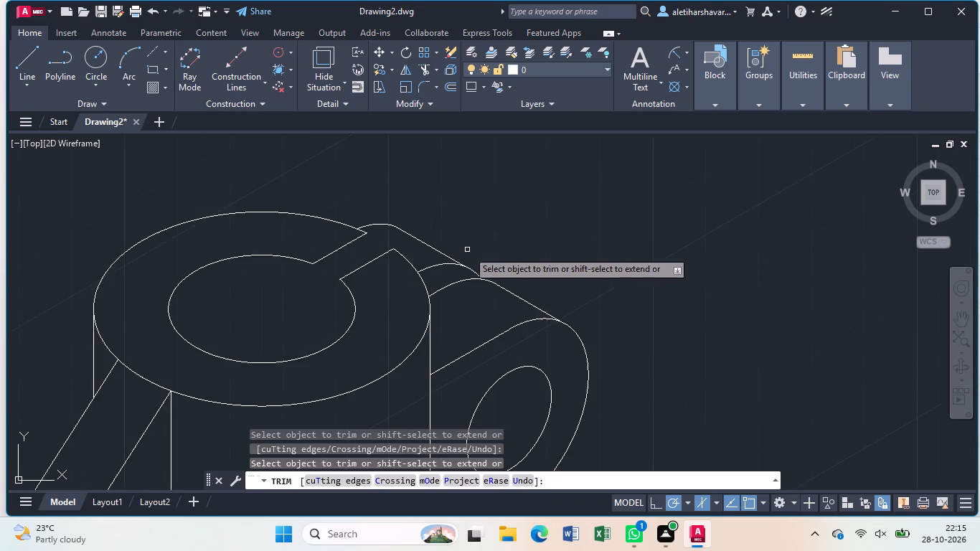
{"action": "scroll", "coordinate": [468, 250], "scroll_direction": "down", "scroll_amount": 2}
{"action": "scroll", "coordinate": [527, 265], "scroll_direction": "down", "scroll_amount": 1}
{"action": "scroll", "coordinate": [550, 273], "scroll_direction": "up", "scroll_amount": 1}
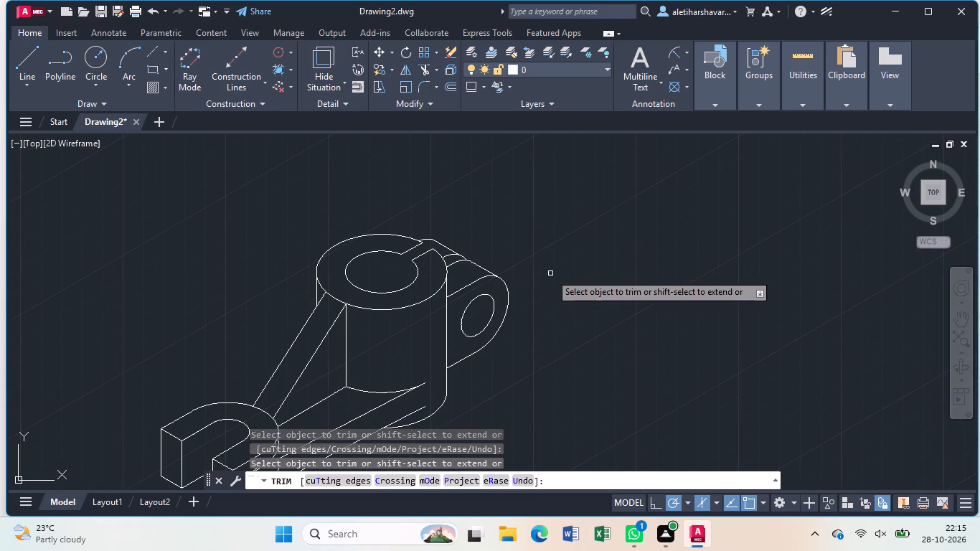
{"action": "key", "text": "Escape"}
Open the object properties with nothing in the drawing selected.
{"action": "middle_click_drag", "start_coordinate": [544, 281], "coordinate": [575, 220]}
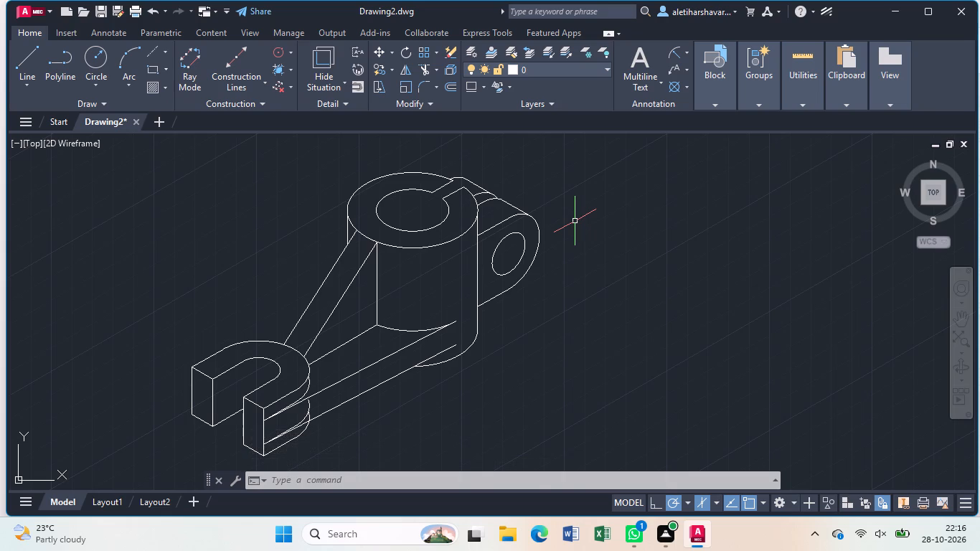
{"action": "key", "text": "ctrl+1"}
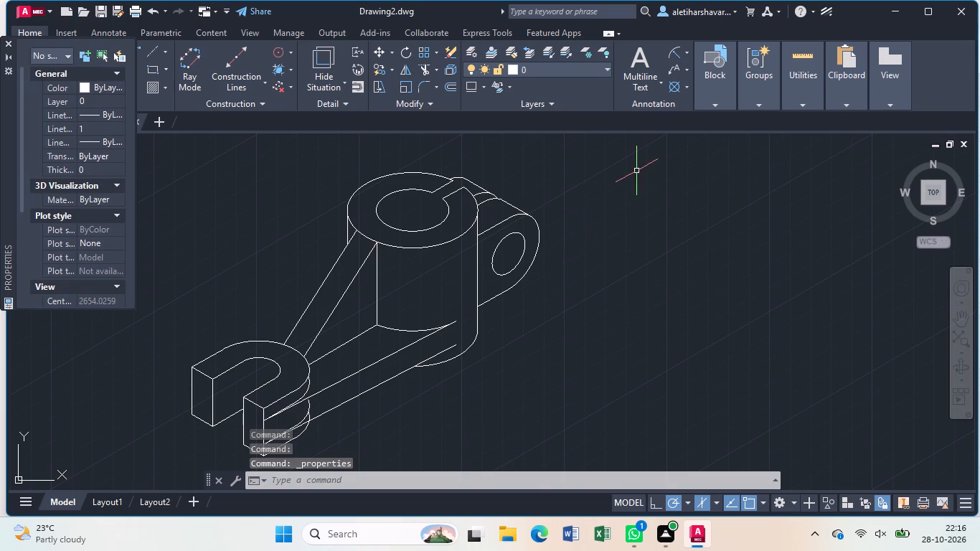
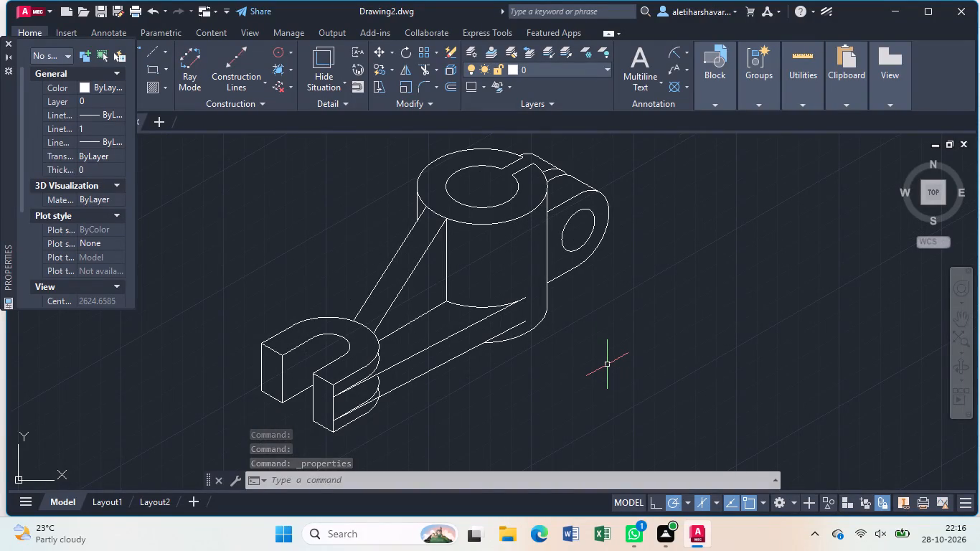
Set the current linetype for new objects to the AM-series dash-dot centreline type.
{"action": "left_click", "coordinate": [120, 112]}
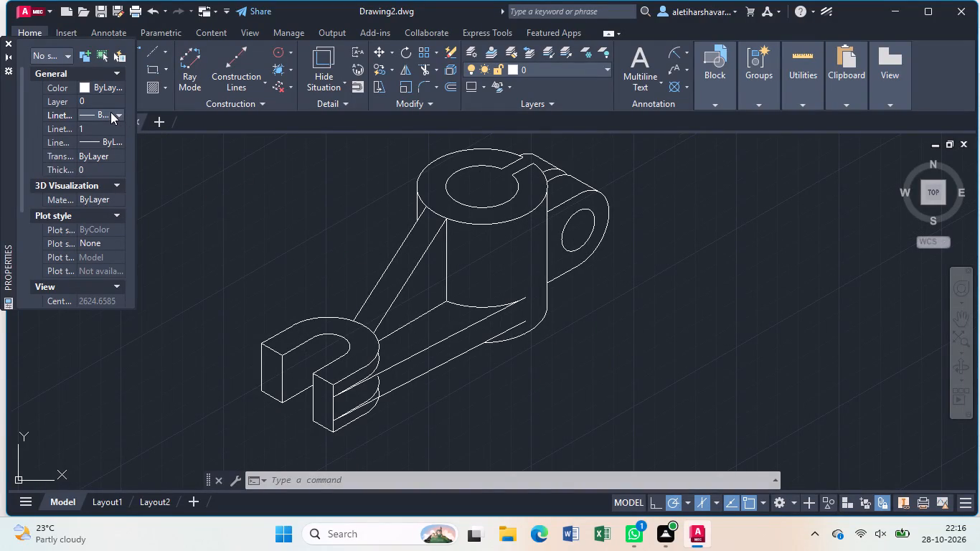
{"action": "left_click", "coordinate": [116, 112]}
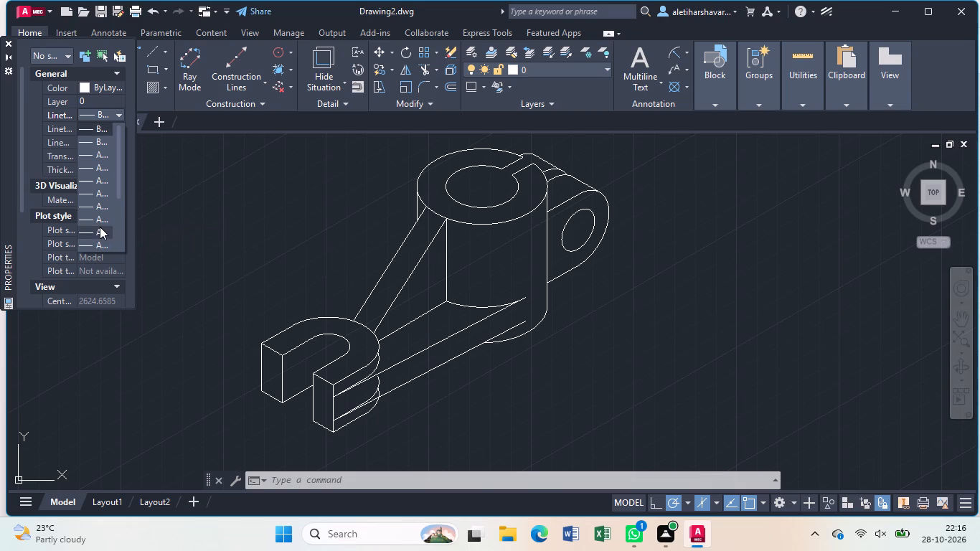
{"action": "left_click", "coordinate": [100, 227]}
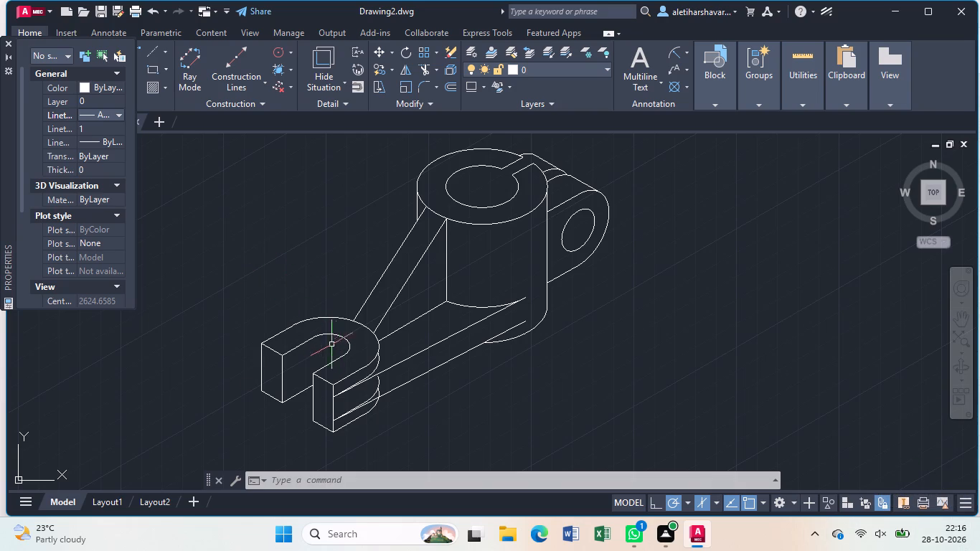
Draw a centreline across the top of the U-shaped end, through its arc centre and perpendicular to its slot.
{"action": "key", "text": "l"}
{"action": "key", "text": "Return"}
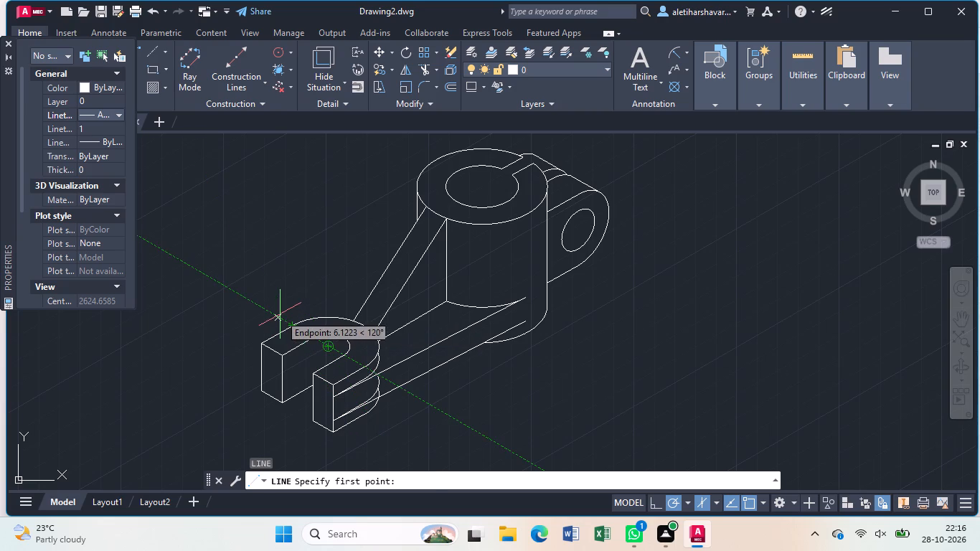
{"action": "left_click", "coordinate": [280, 314]}
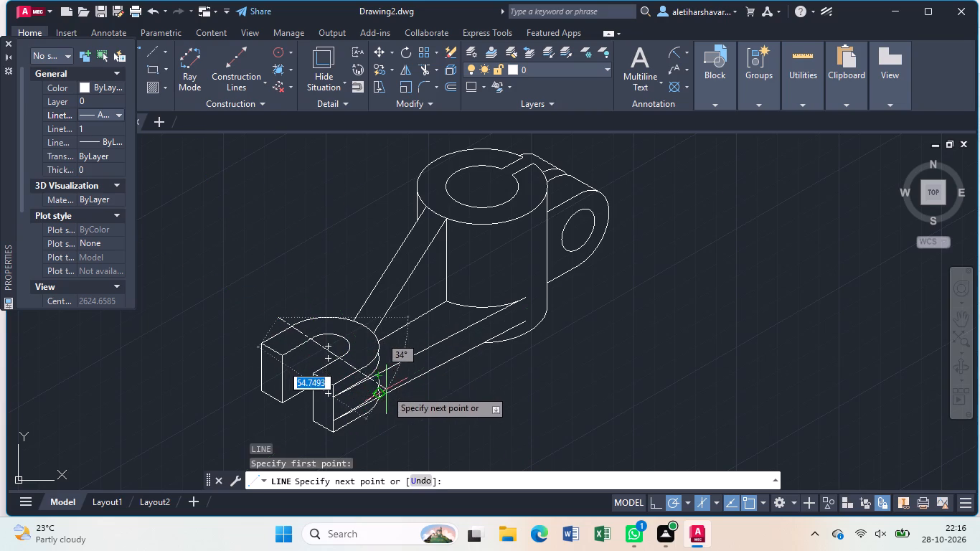
{"action": "left_click", "coordinate": [384, 380]}
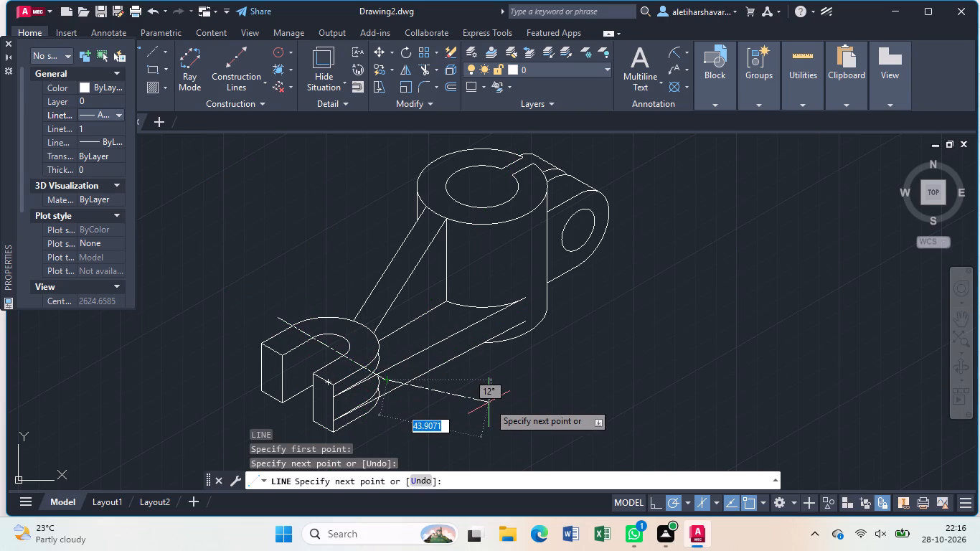
{"action": "key", "text": "Escape"}
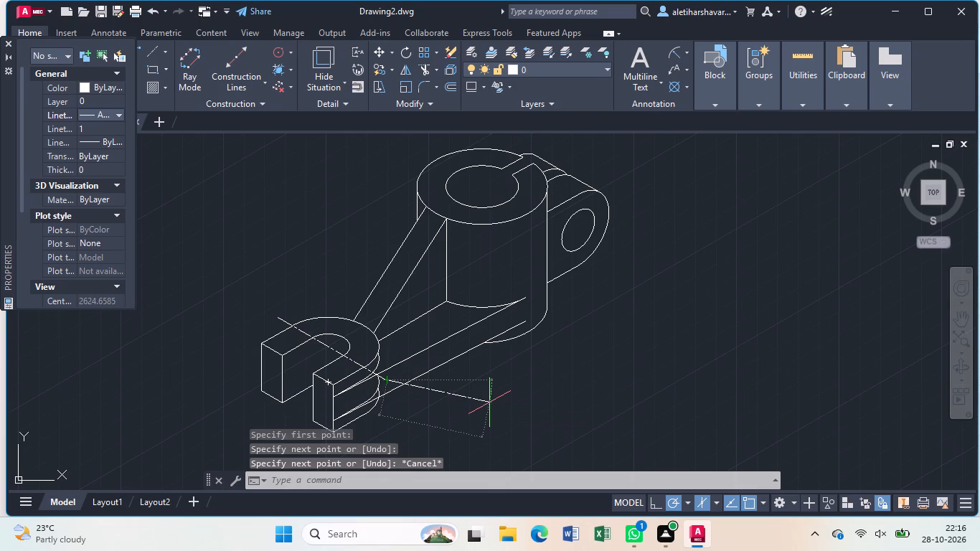
Draw a connected centreline along the U slot, up the middle of the rib and across the cylinder's top, extending about 46 units past its slot.
{"action": "key", "text": "l"}
{"action": "key", "text": "Return"}
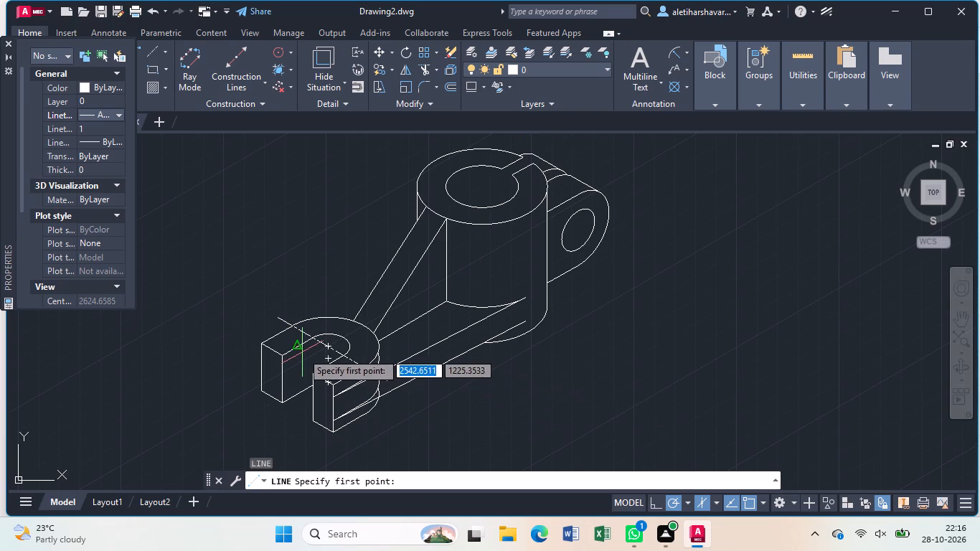
{"action": "left_click", "coordinate": [331, 344]}
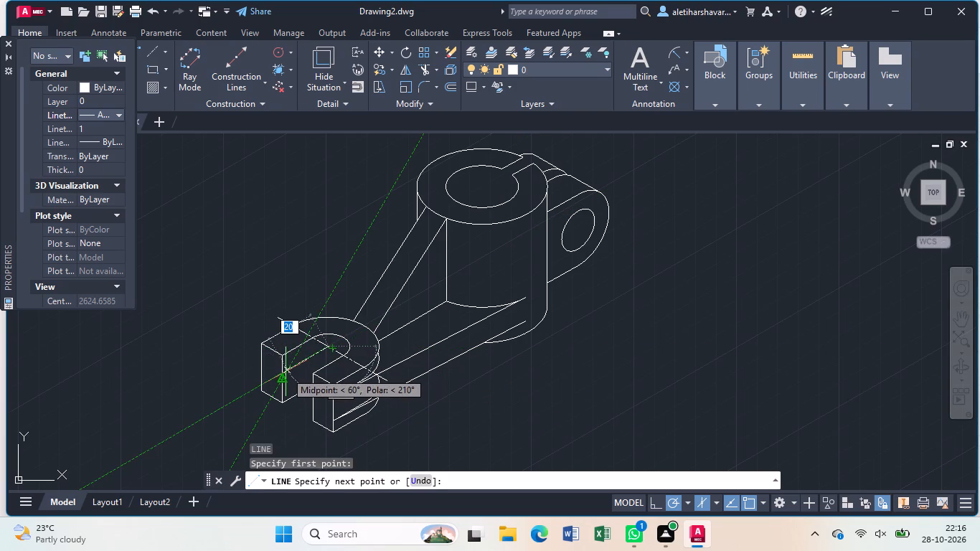
{"action": "left_click", "coordinate": [286, 371]}
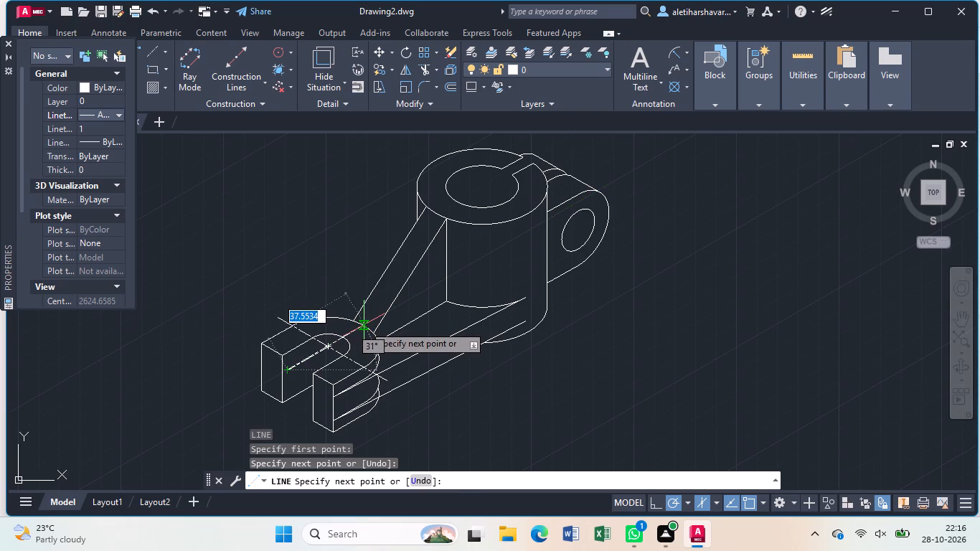
{"action": "left_click", "coordinate": [364, 325]}
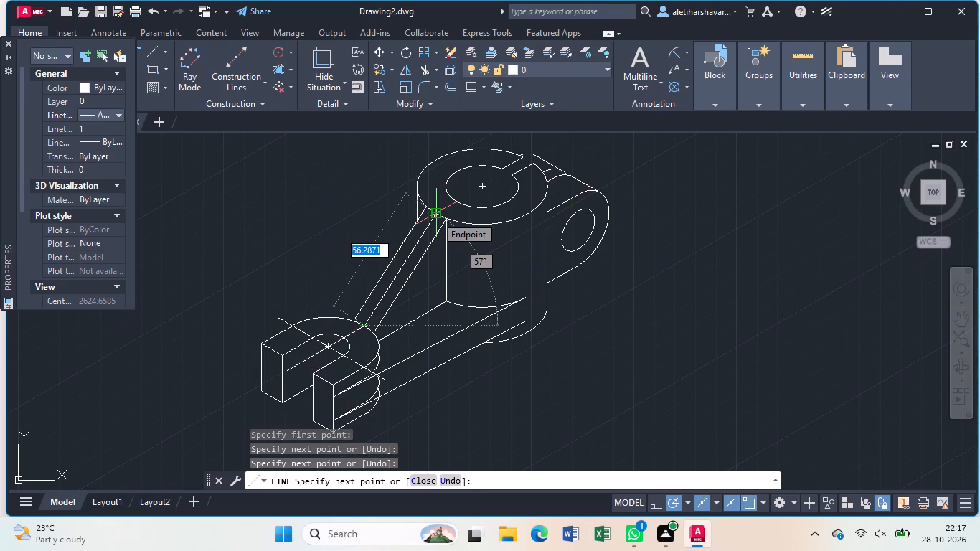
{"action": "left_click", "coordinate": [436, 215]}
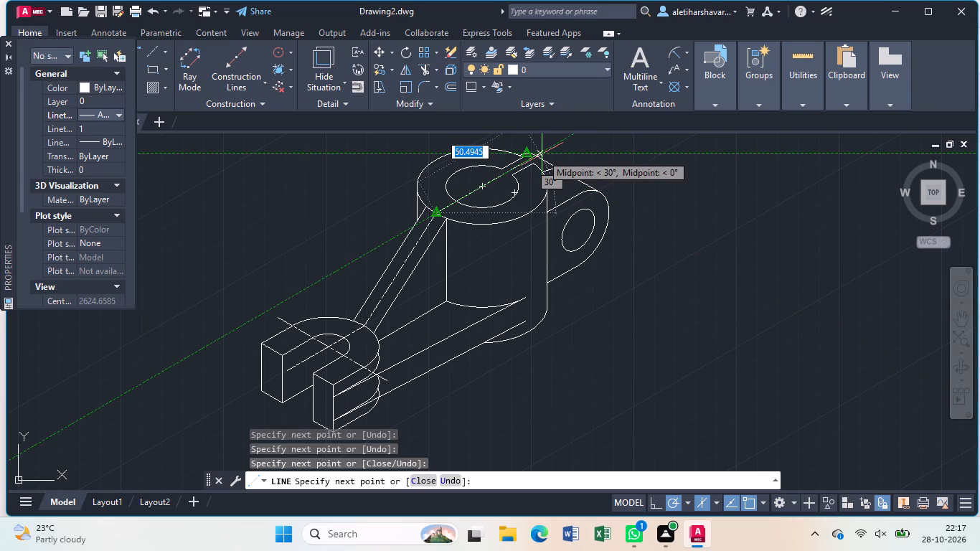
{"action": "left_click", "coordinate": [542, 154]}
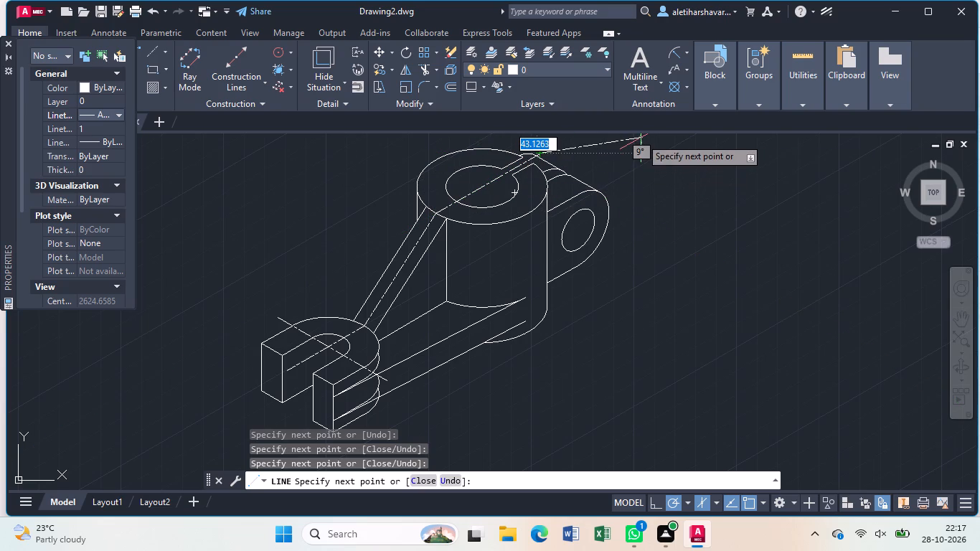
{"action": "middle_click_drag", "start_coordinate": [641, 138], "coordinate": [595, 239]}
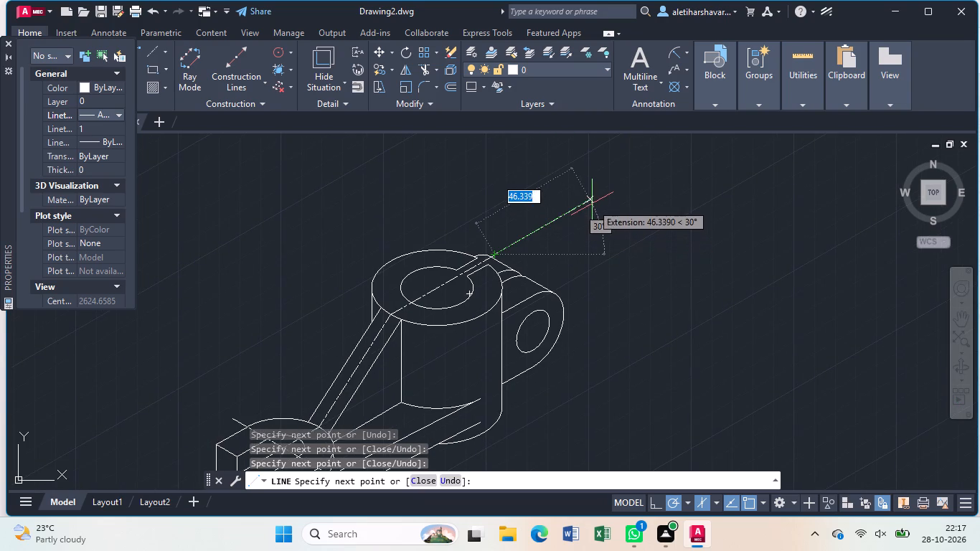
{"action": "left_click", "coordinate": [592, 204]}
{"action": "key", "text": "Escape"}
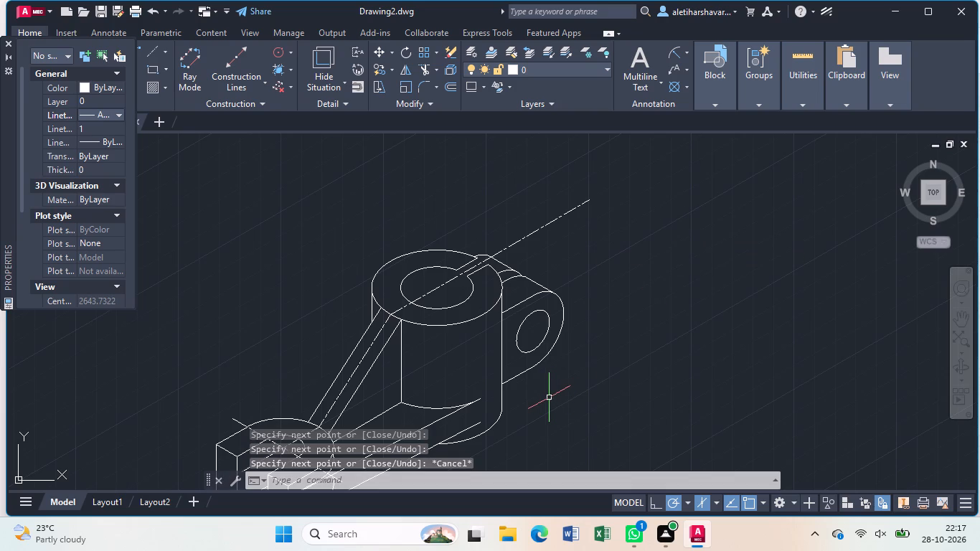
Draw a crossing centreline about 59 units long through the centre of the cylinder's top face.
{"action": "key", "text": "l"}
{"action": "key", "text": "Return"}
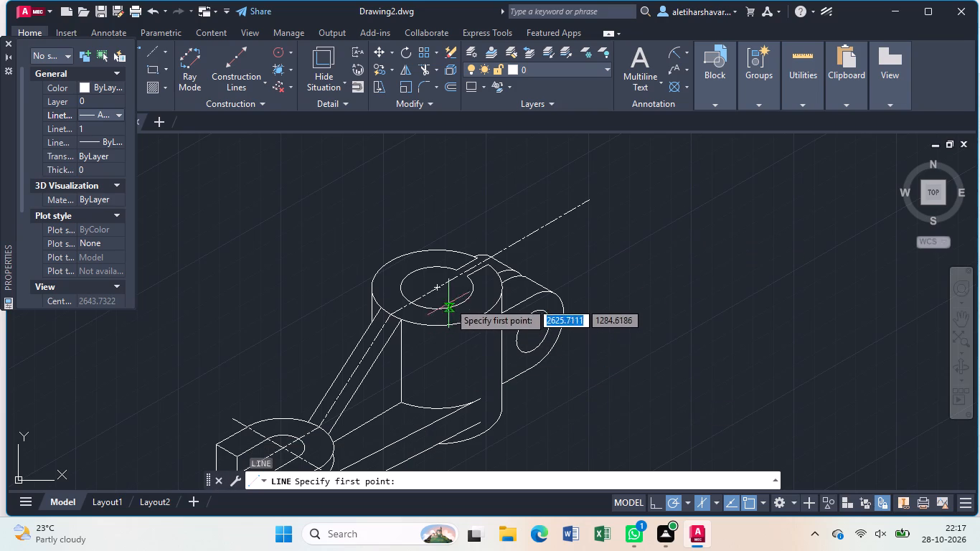
{"action": "left_click", "coordinate": [373, 250]}
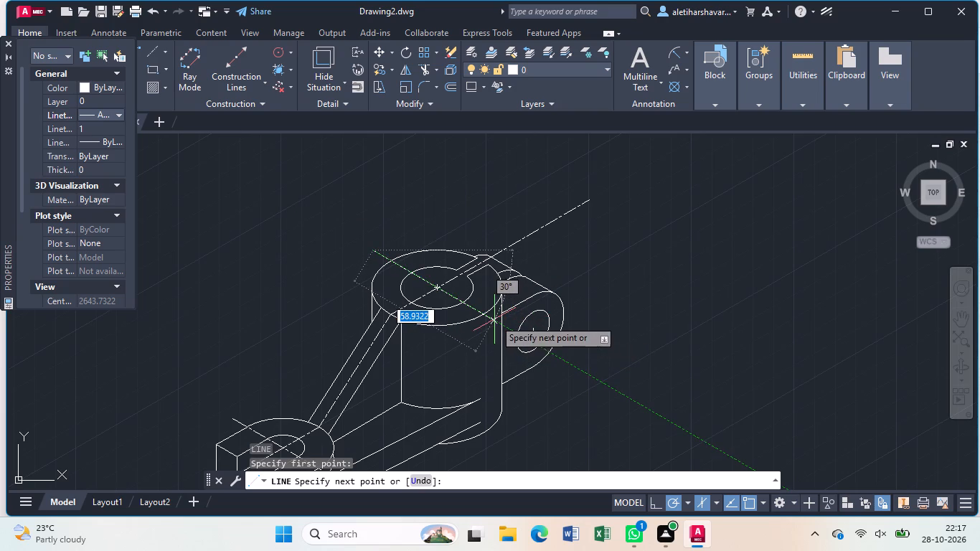
{"action": "left_click", "coordinate": [494, 320]}
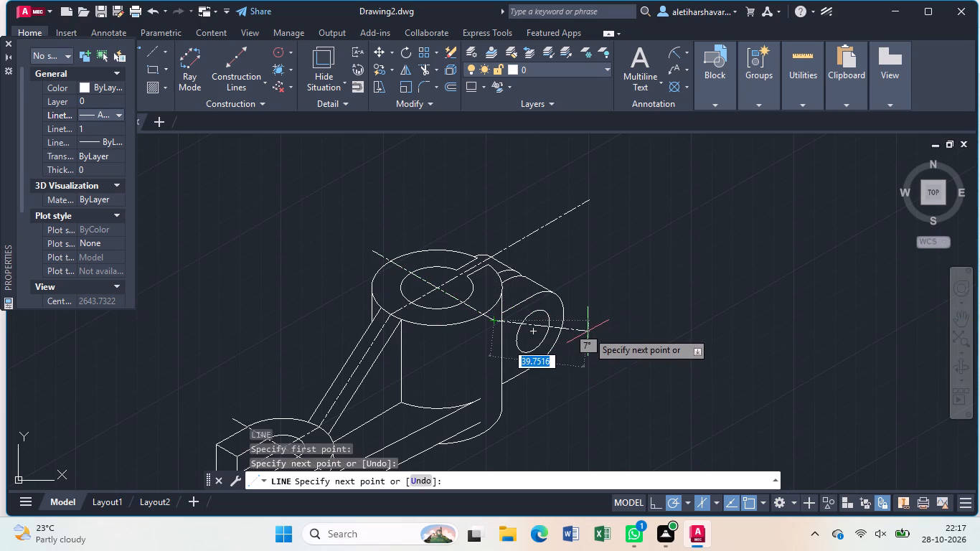
{"action": "key", "text": "Escape"}
Draw a vertical centreline through the centre of the front lug's hole, extending above and below the lug.
{"action": "middle_click_drag", "start_coordinate": [555, 382], "coordinate": [553, 354]}
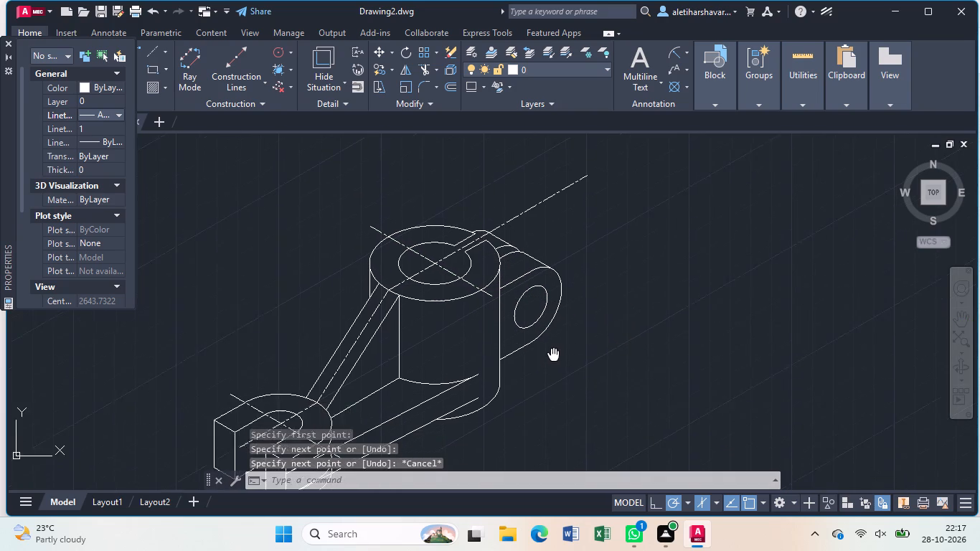
{"action": "middle_click_drag", "start_coordinate": [553, 354], "coordinate": [560, 296]}
{"action": "key", "text": "l"}
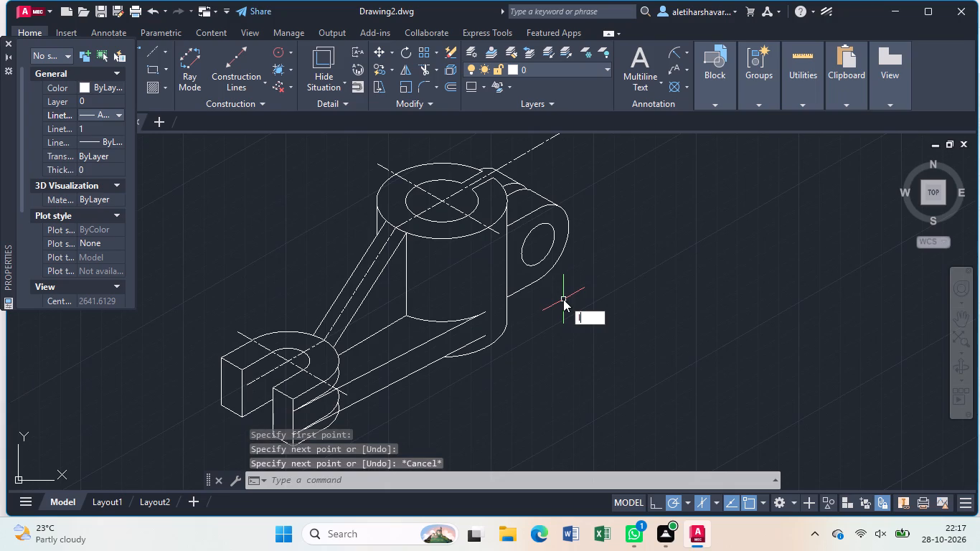
{"action": "key", "text": "Return"}
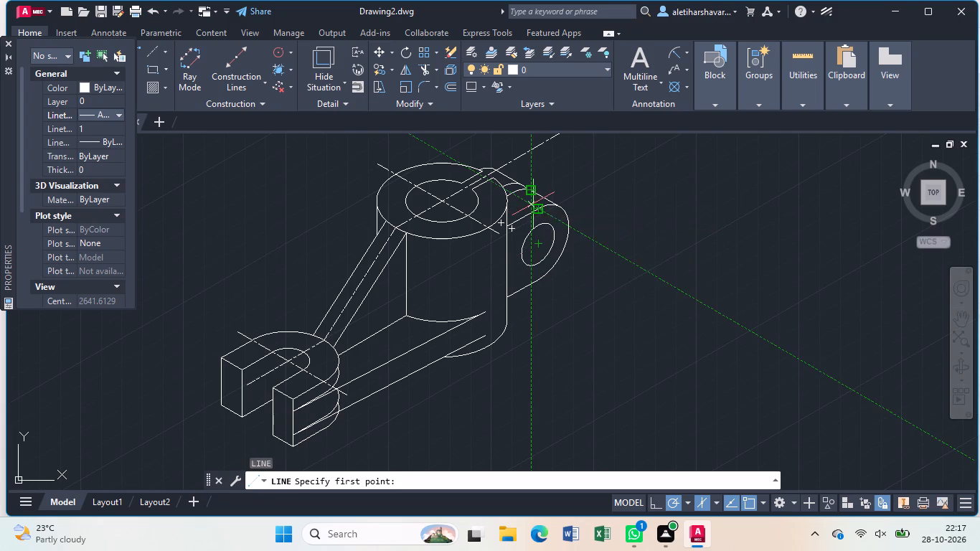
{"action": "left_click", "coordinate": [536, 244]}
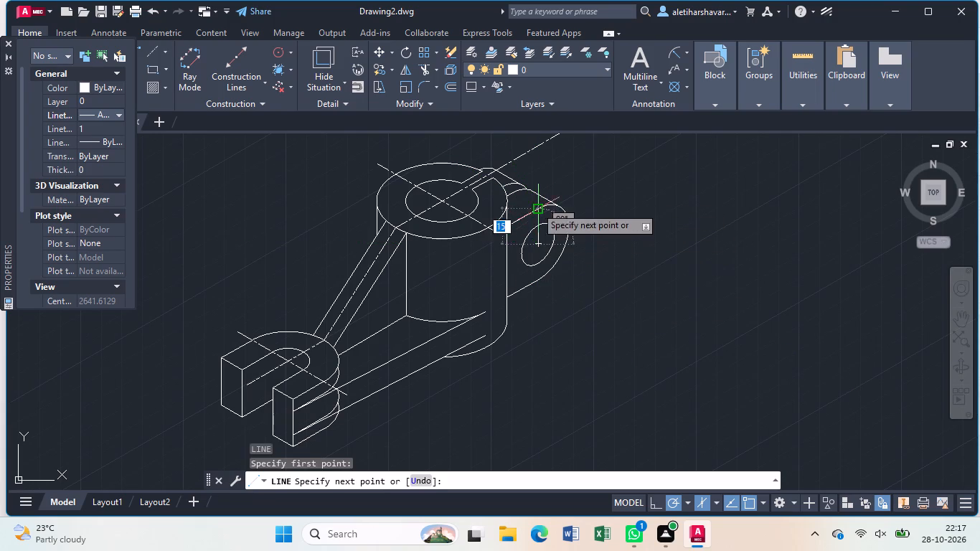
{"action": "left_click", "coordinate": [539, 194]}
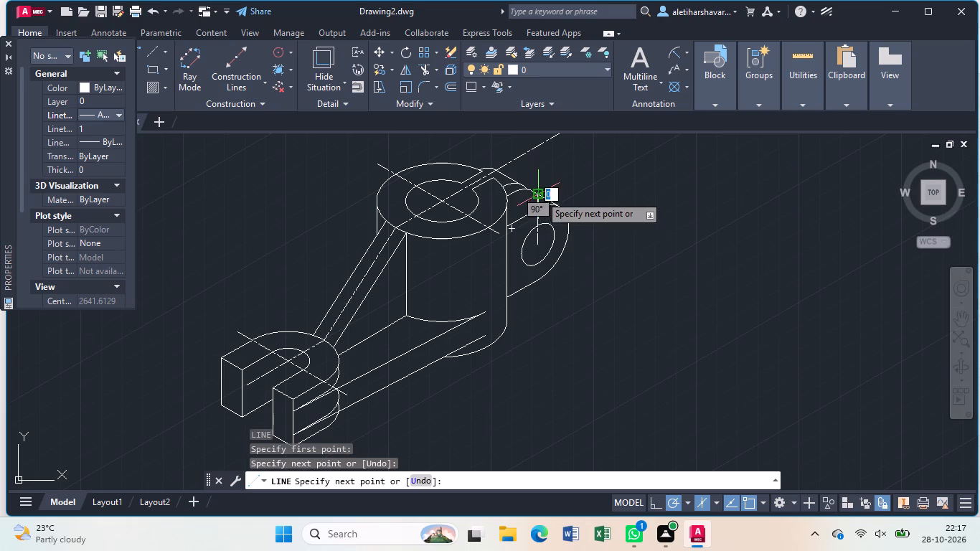
{"action": "left_click", "coordinate": [541, 308]}
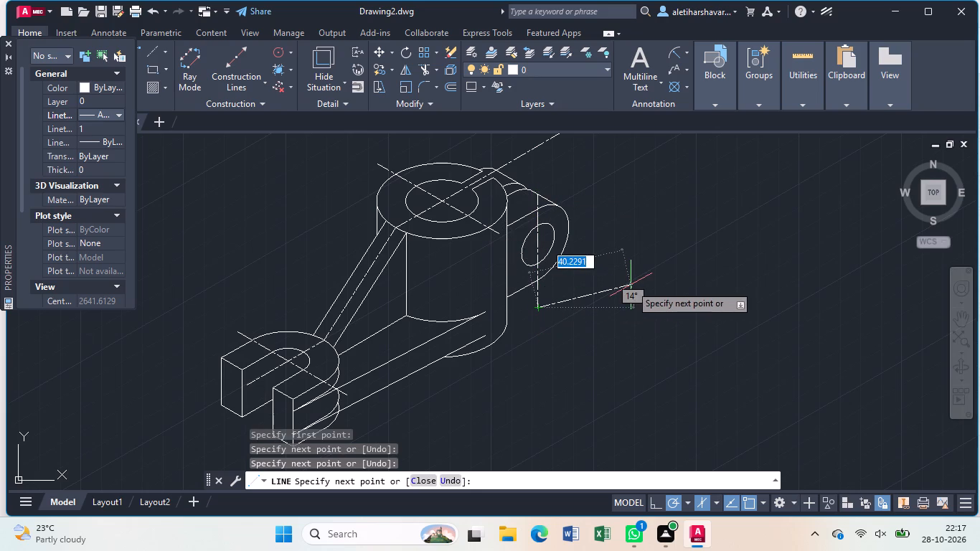
{"action": "key", "text": "Escape"}
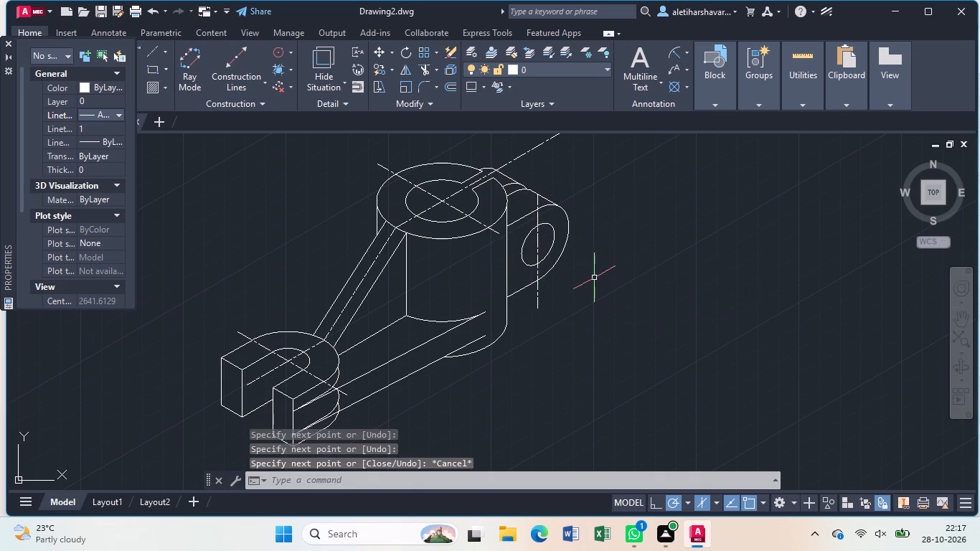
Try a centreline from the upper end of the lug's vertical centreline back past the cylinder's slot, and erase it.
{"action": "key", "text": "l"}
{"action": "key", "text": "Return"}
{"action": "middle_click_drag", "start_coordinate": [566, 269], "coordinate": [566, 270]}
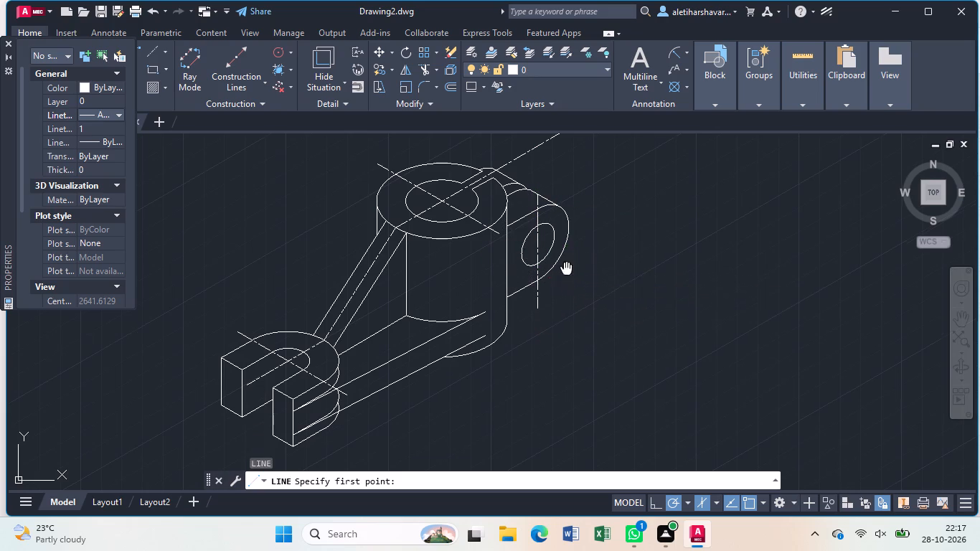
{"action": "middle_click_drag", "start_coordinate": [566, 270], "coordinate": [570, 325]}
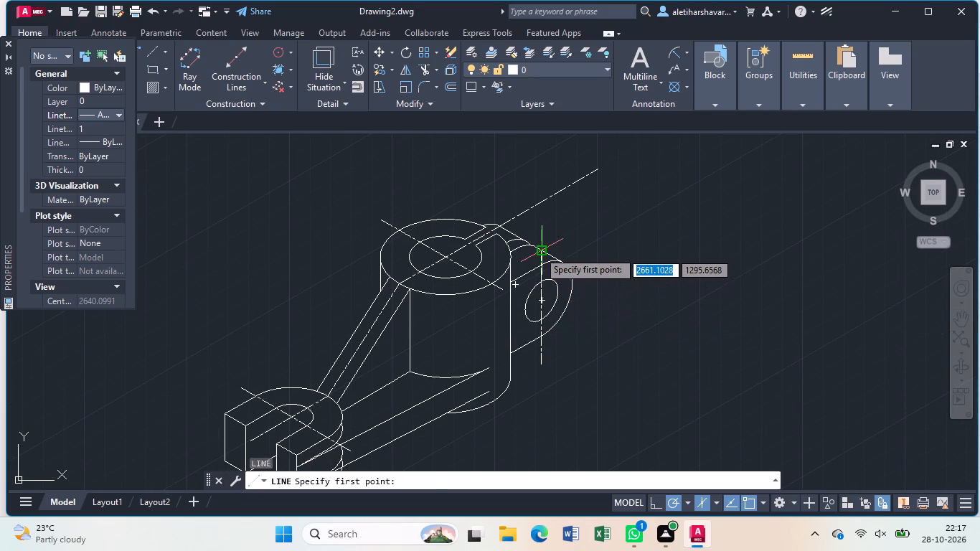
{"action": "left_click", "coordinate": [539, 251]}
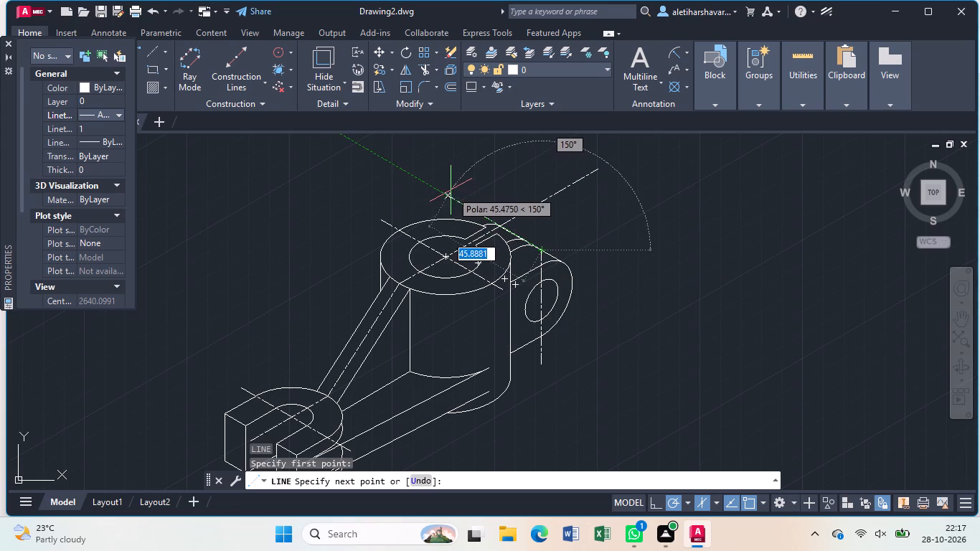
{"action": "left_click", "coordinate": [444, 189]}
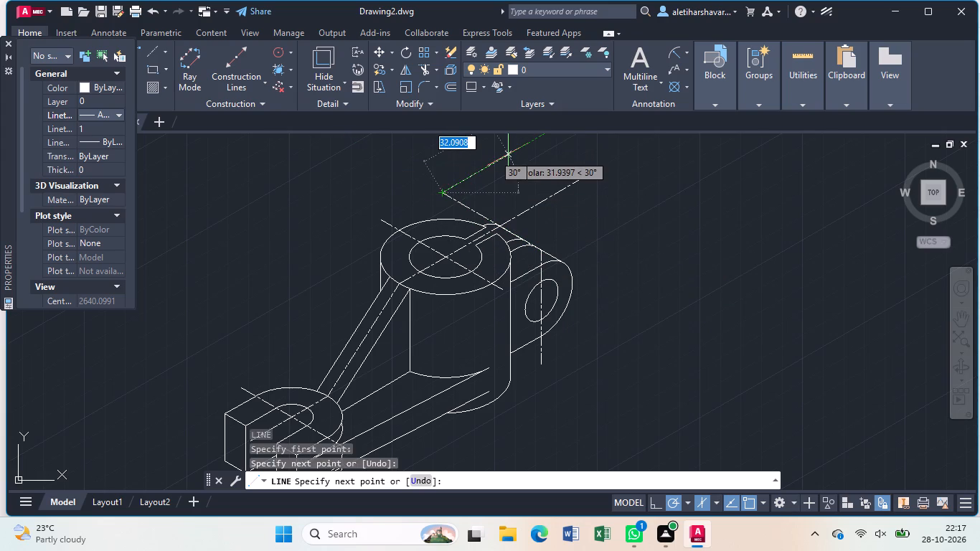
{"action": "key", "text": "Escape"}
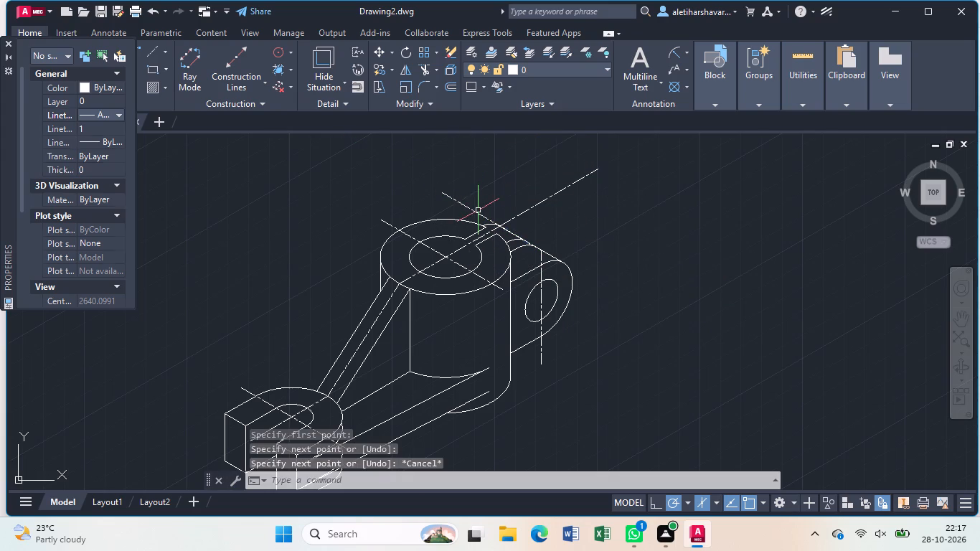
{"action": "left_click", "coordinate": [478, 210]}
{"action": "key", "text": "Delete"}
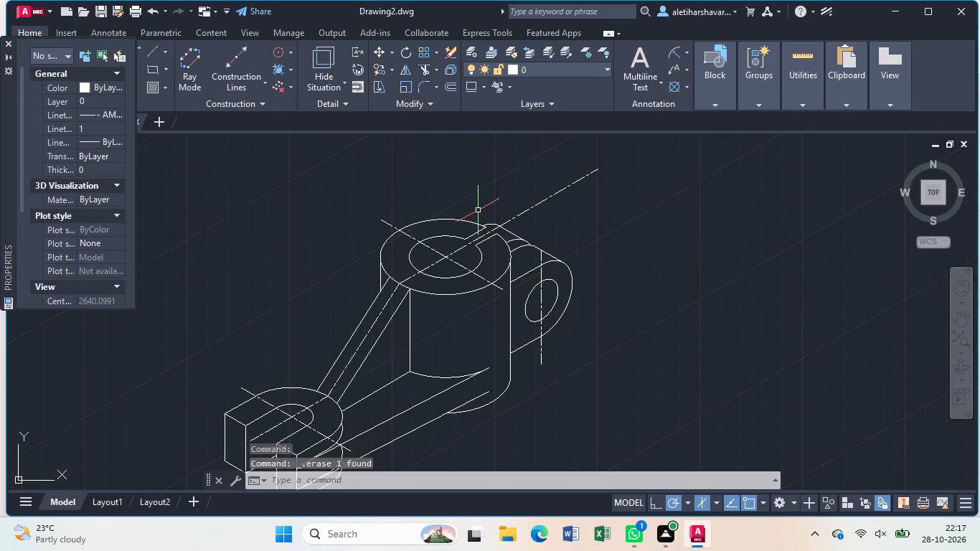
Set the current linetype back to solid for new objects and close the object properties.
{"action": "scroll", "coordinate": [549, 243], "scroll_direction": "down", "scroll_amount": 1}
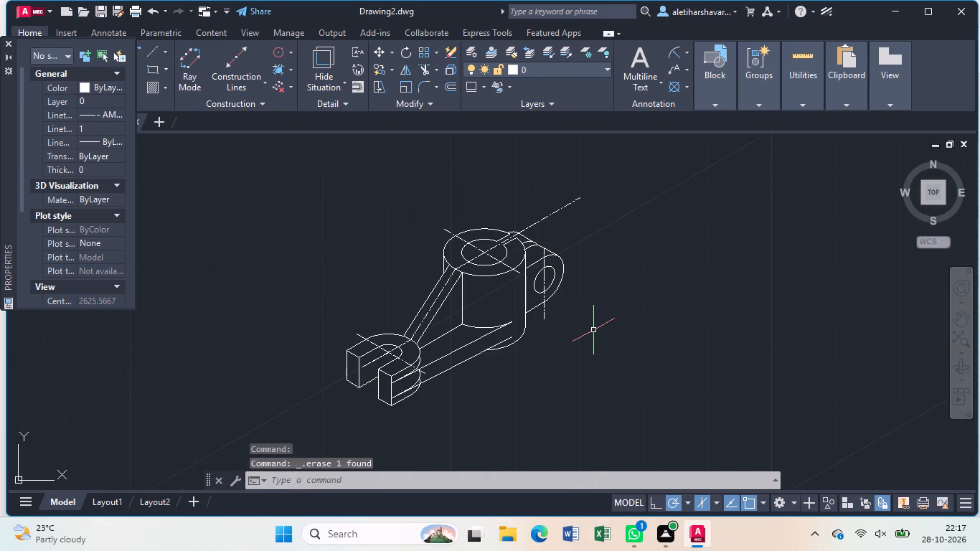
{"action": "middle_click_drag", "start_coordinate": [593, 330], "coordinate": [593, 308]}
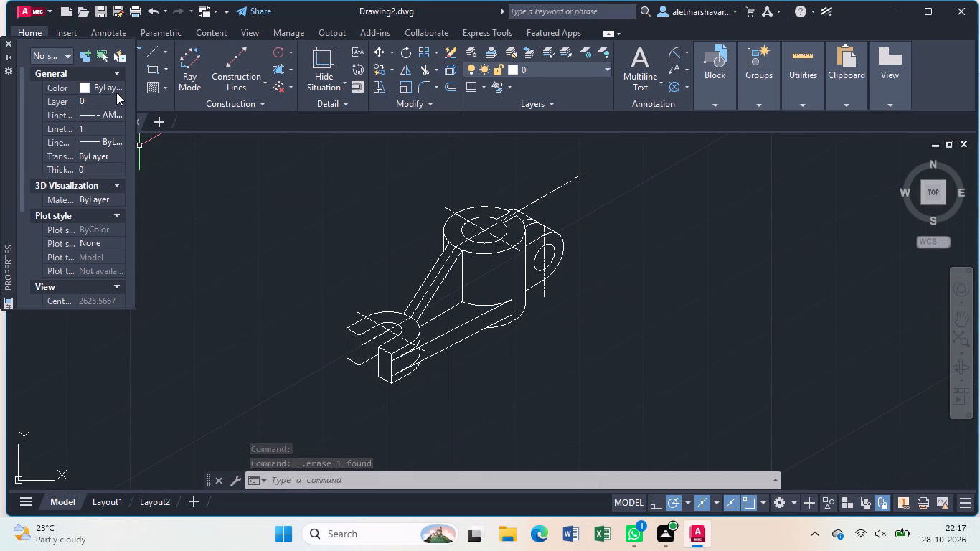
{"action": "left_click", "coordinate": [116, 112]}
{"action": "left_click", "coordinate": [117, 112]}
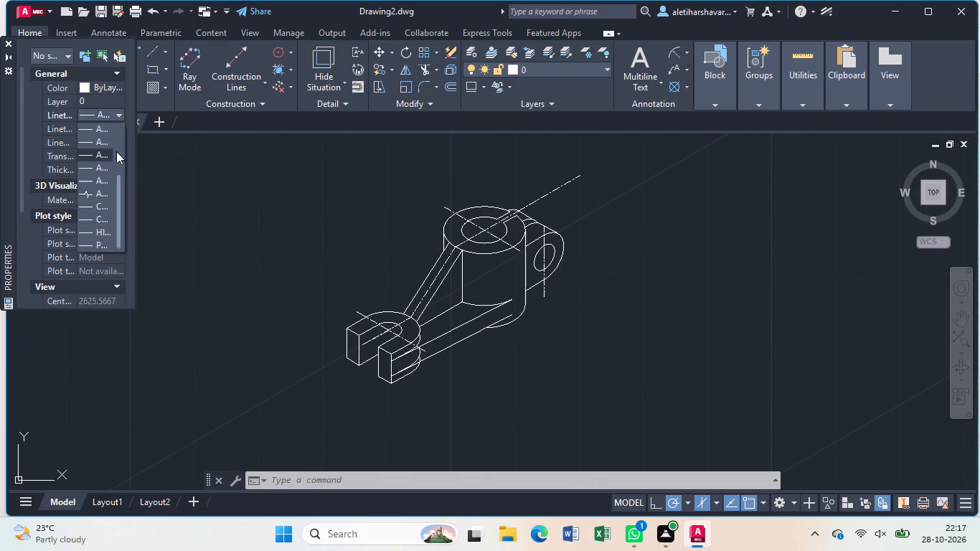
{"action": "scroll", "coordinate": [118, 149], "scroll_direction": "up", "scroll_amount": 5}
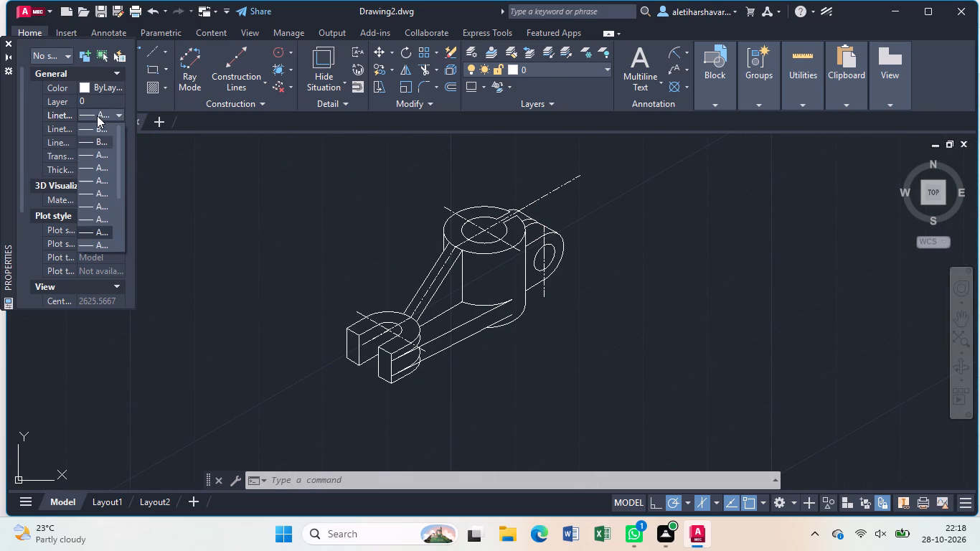
{"action": "left_click", "coordinate": [98, 128]}
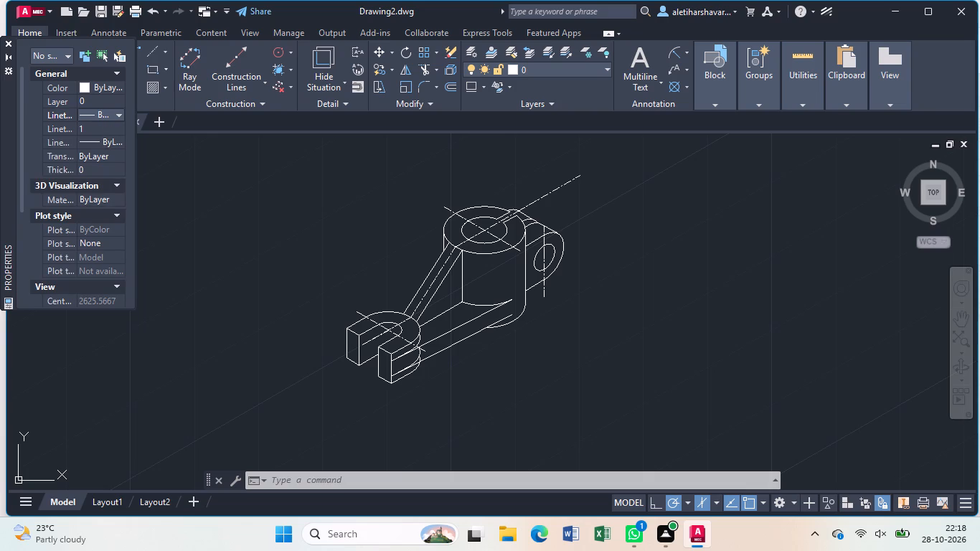
{"action": "left_click", "coordinate": [9, 46]}
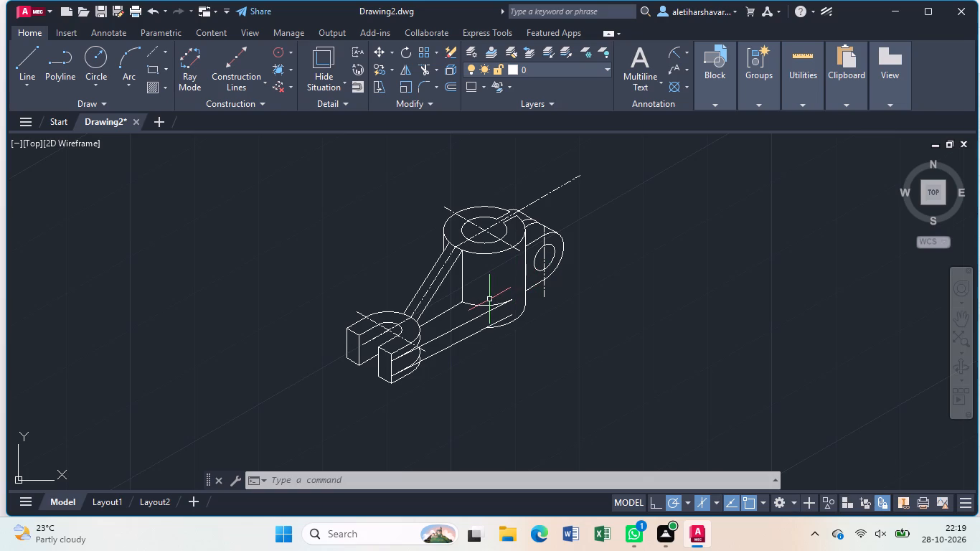
Draw a line about 36 units long at 30° from the cylinder's side edge through the centre of the front lug's hole.
{"action": "key", "text": "l"}
{"action": "key", "text": "Return"}
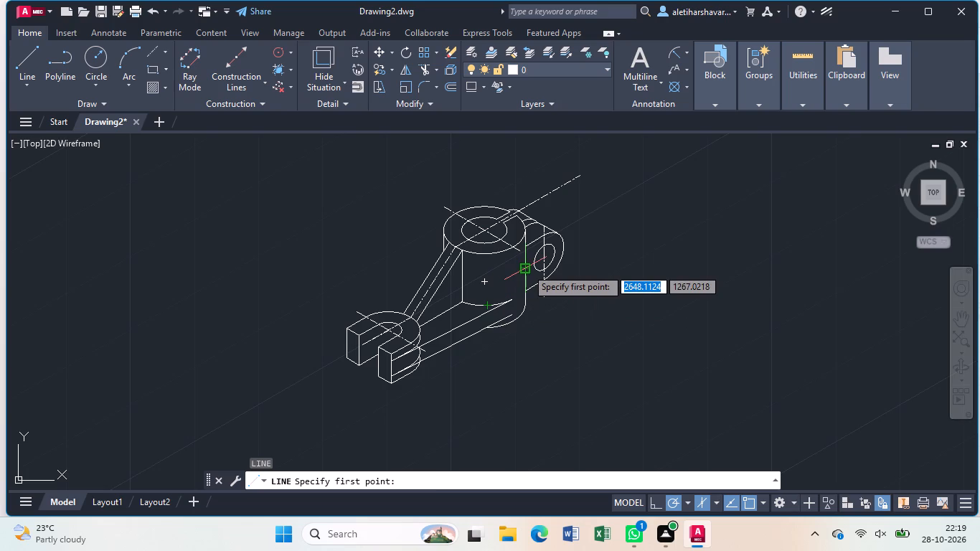
{"action": "left_click", "coordinate": [527, 268]}
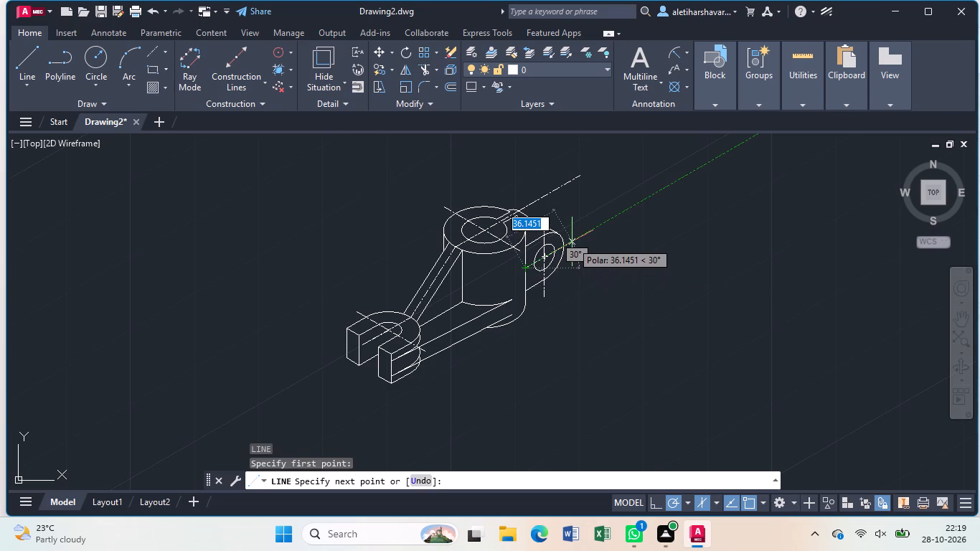
{"action": "left_click", "coordinate": [572, 242]}
{"action": "key", "text": "Escape"}
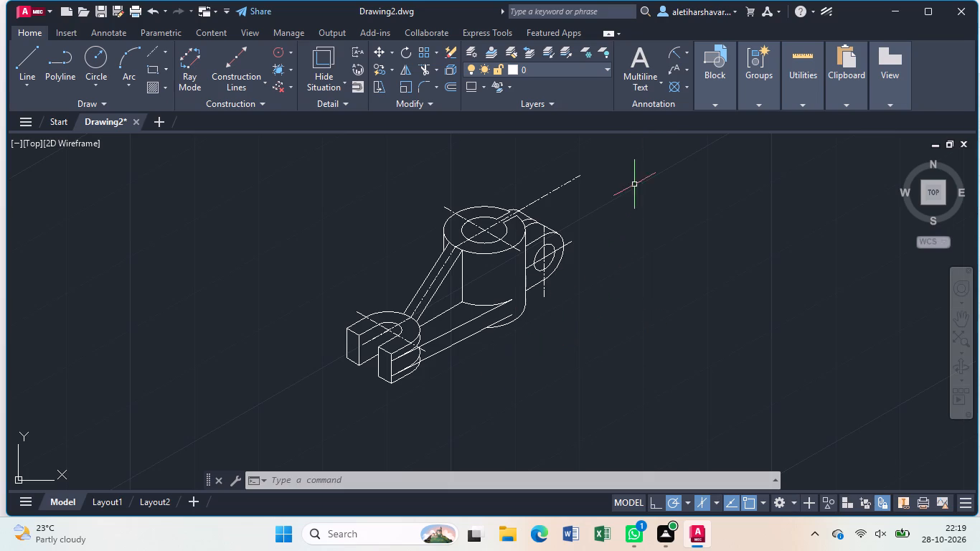
Add a vertical dimension from the front end of the cylinder top's crossing centreline down to the cylinder's base, with its text overridden to 50.
{"action": "left_click", "coordinate": [687, 48]}
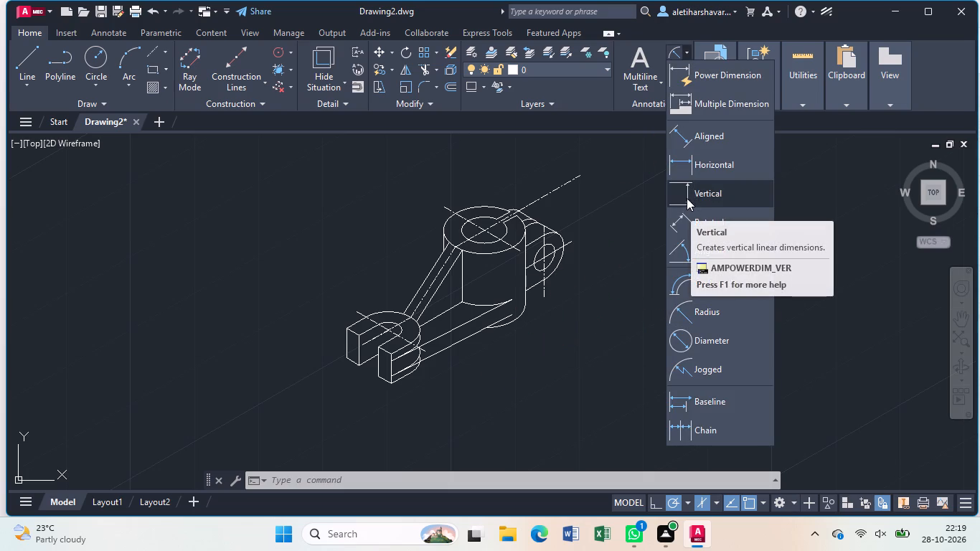
{"action": "left_click", "coordinate": [686, 192]}
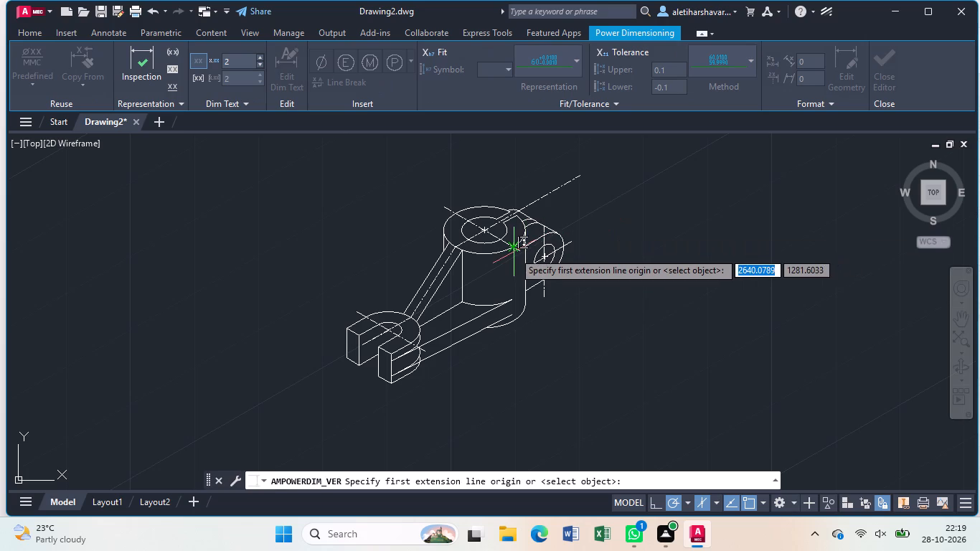
{"action": "left_click", "coordinate": [514, 251]}
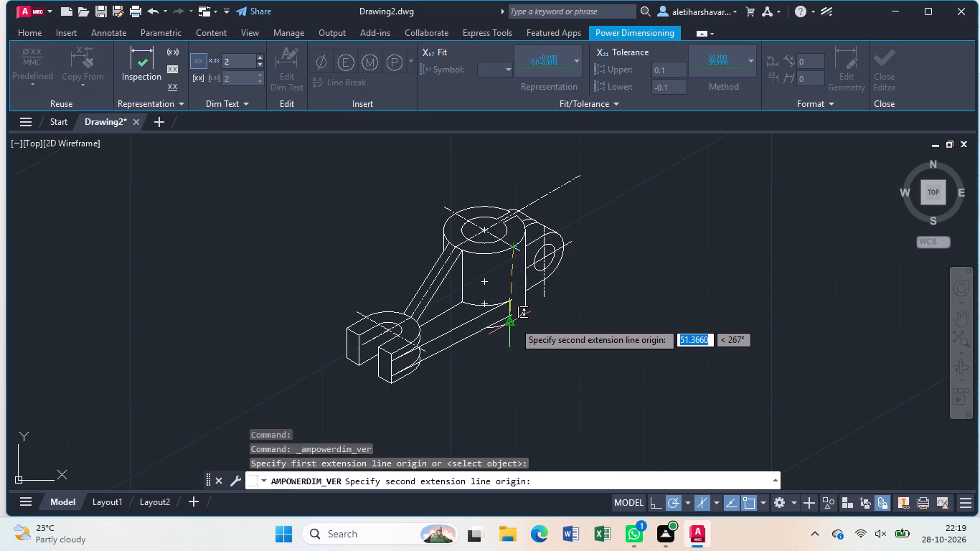
{"action": "left_click", "coordinate": [514, 321]}
{"action": "left_click", "coordinate": [517, 315]}
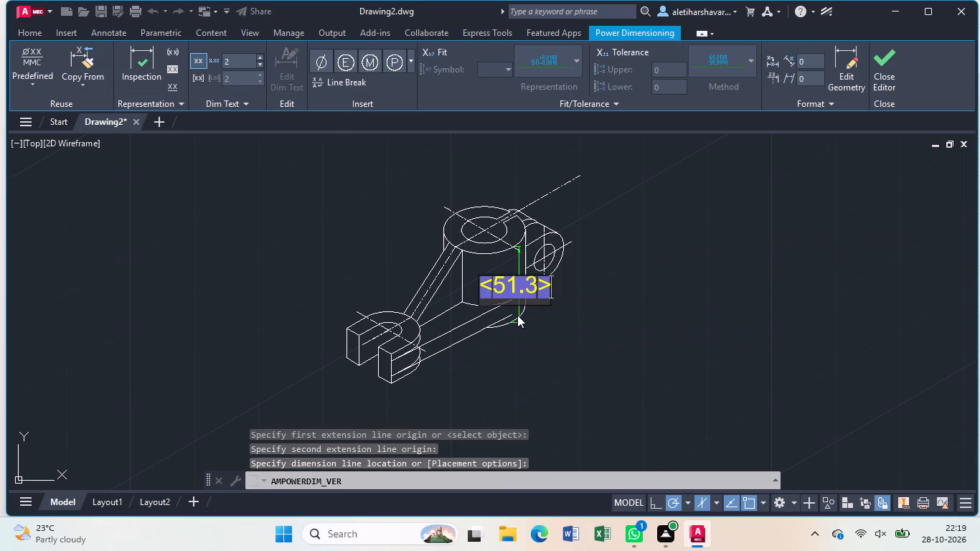
{"action": "key", "text": "BackSpace"}
{"action": "type", "text": "50"}
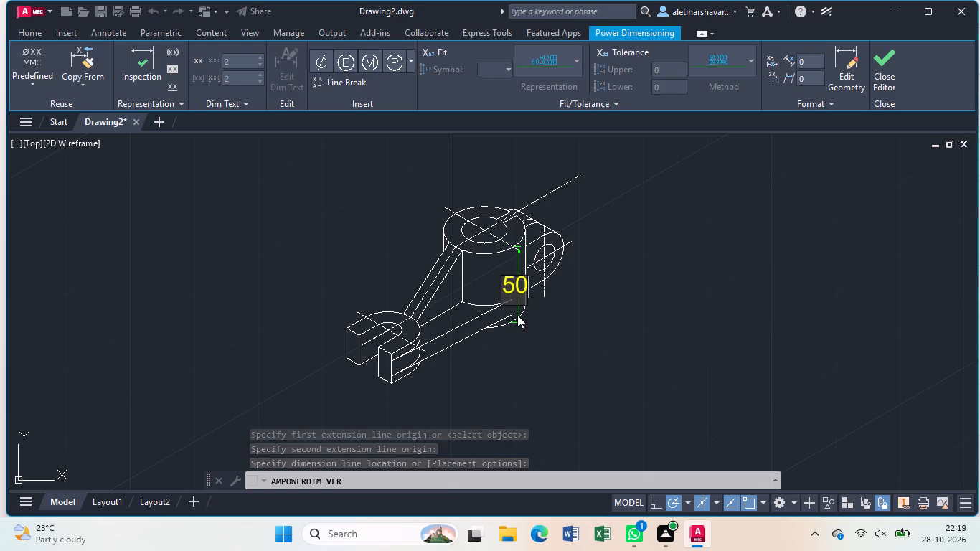
{"action": "key", "text": "Return"}
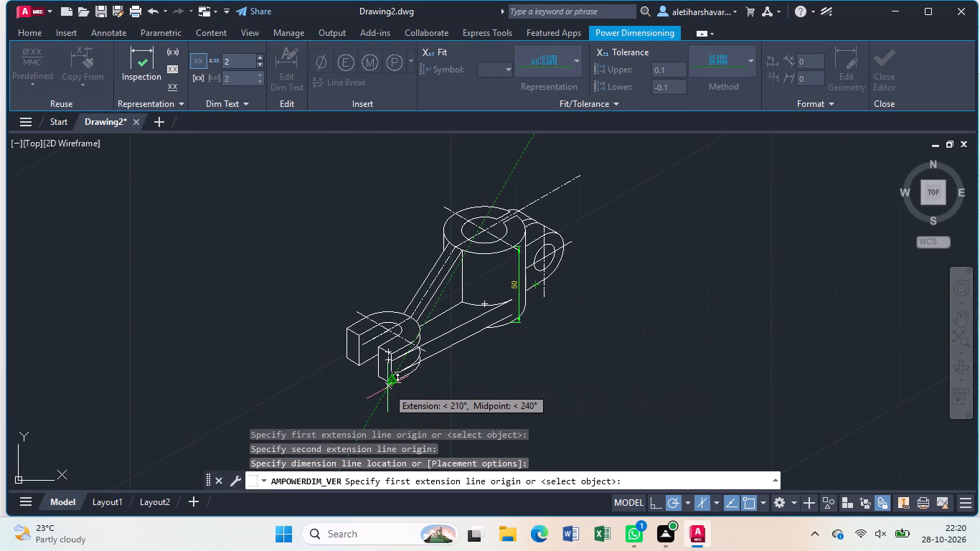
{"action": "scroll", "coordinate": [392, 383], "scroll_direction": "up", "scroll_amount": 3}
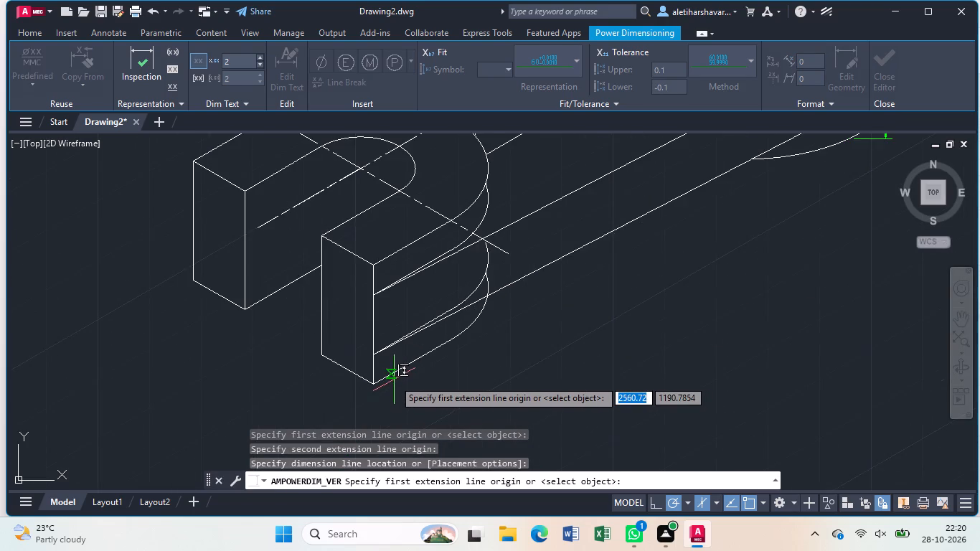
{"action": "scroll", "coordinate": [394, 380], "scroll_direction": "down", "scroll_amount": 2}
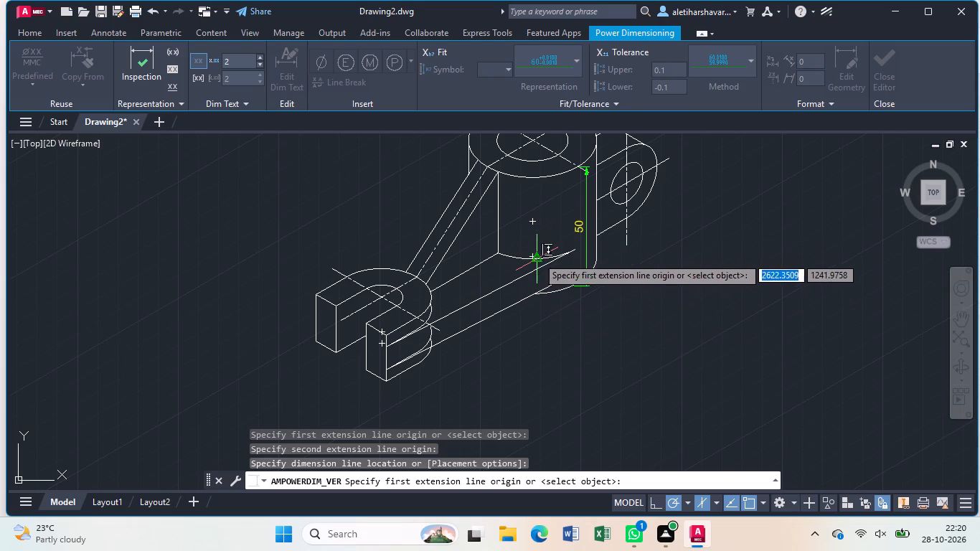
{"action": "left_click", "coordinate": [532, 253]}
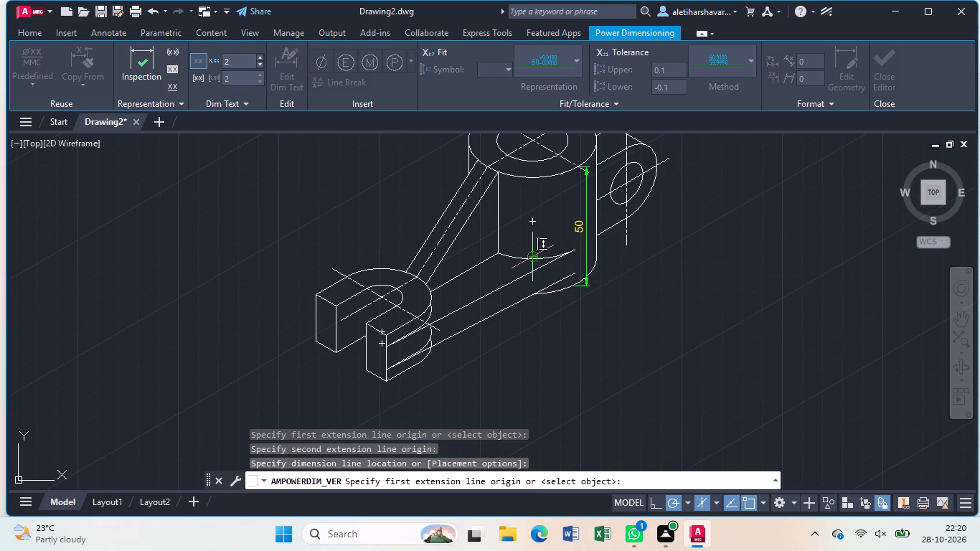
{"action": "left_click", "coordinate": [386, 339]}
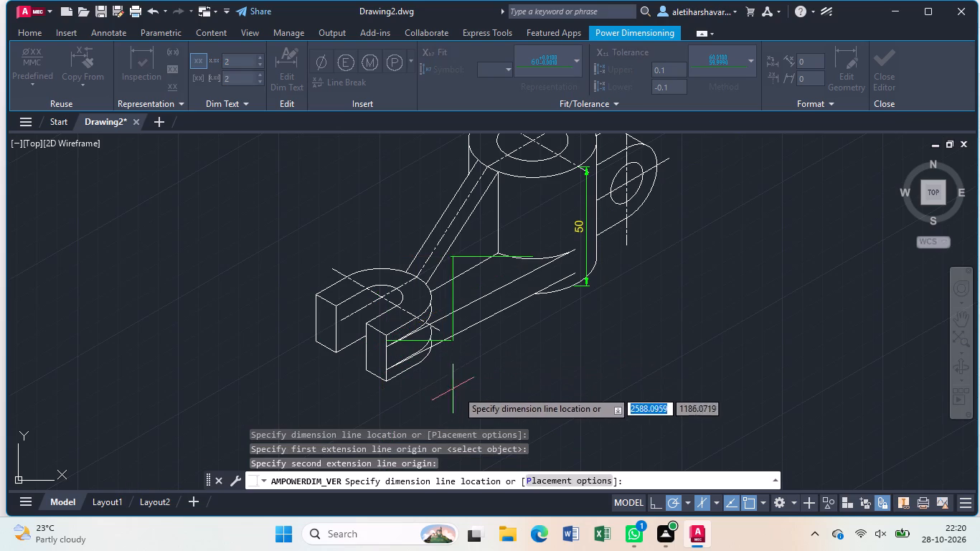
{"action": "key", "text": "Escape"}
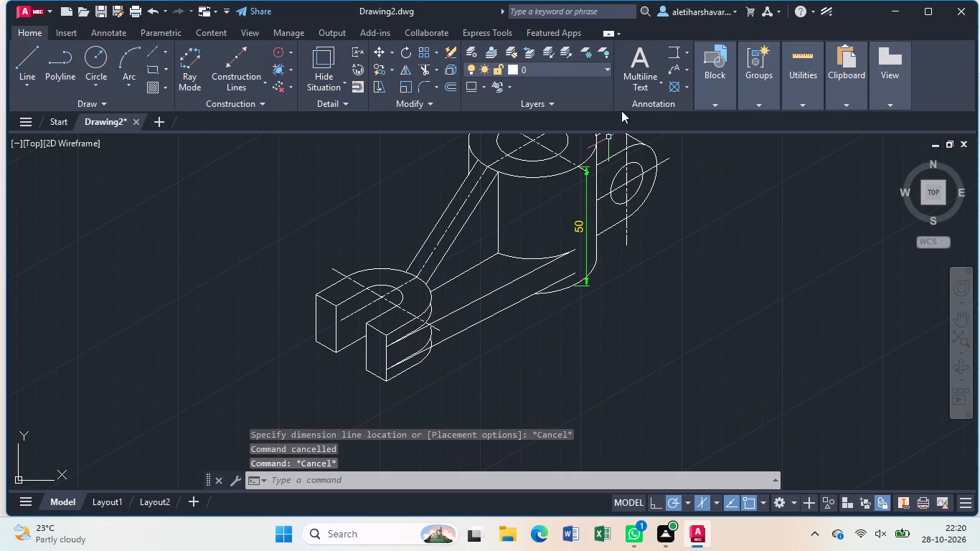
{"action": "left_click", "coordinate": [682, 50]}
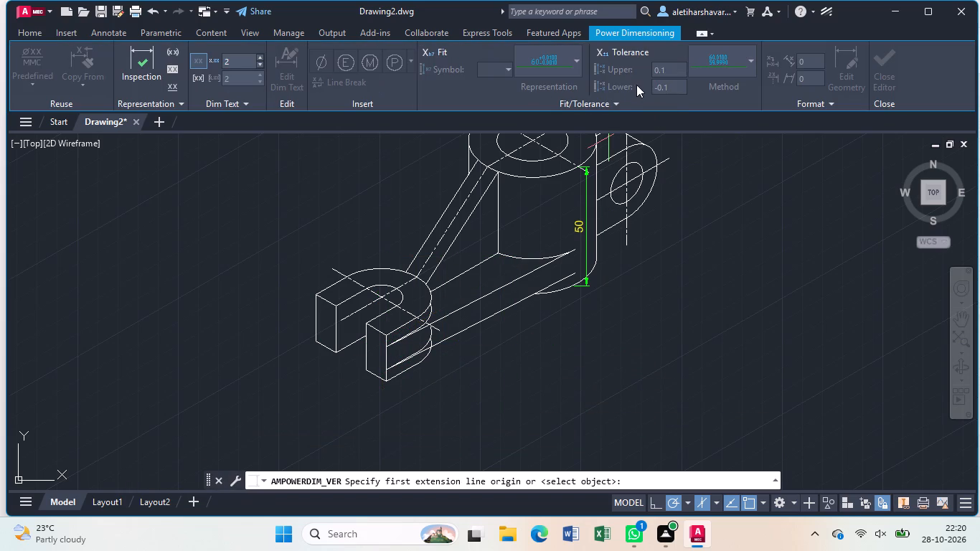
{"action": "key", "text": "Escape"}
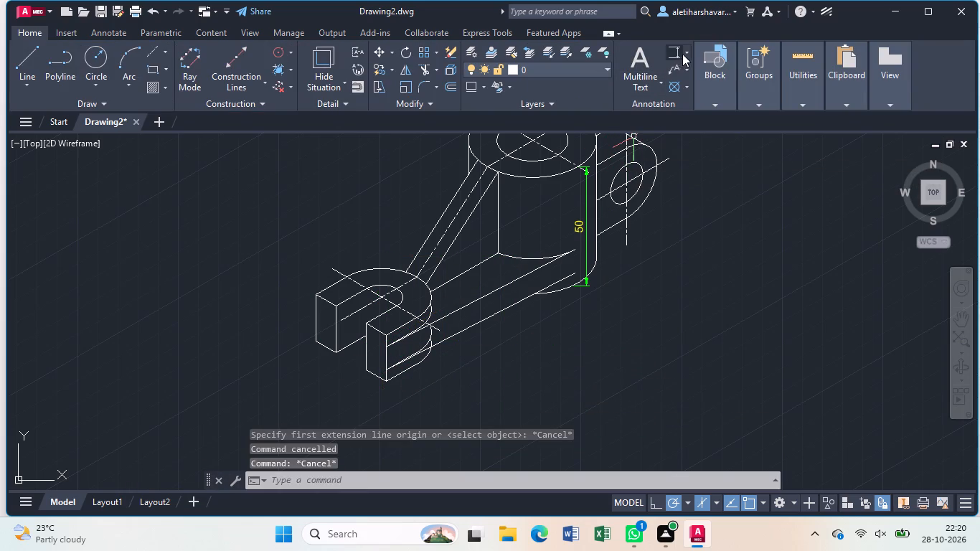
Add an aligned dimension along the cylinder's vertical edge beside the rib, with its text overridden to 35.
{"action": "left_click", "coordinate": [687, 50]}
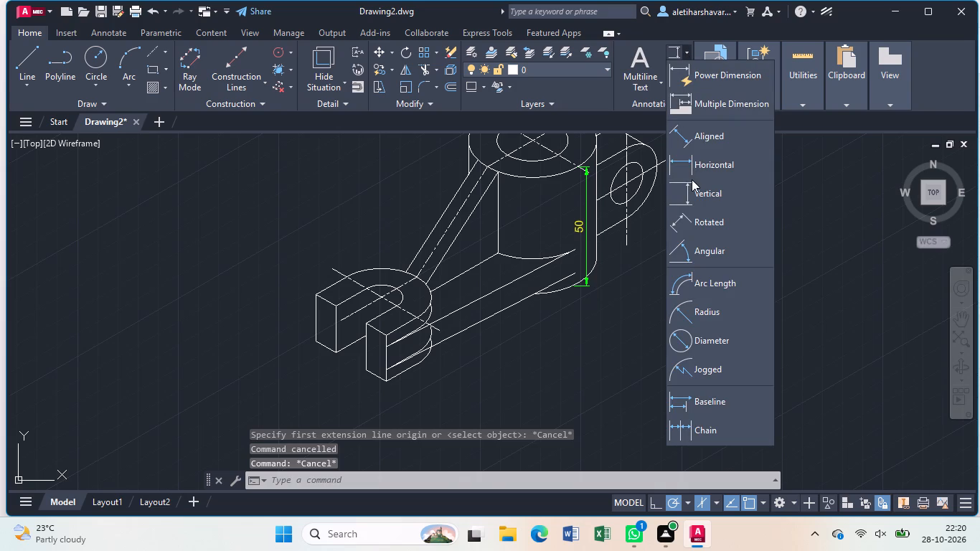
{"action": "left_click", "coordinate": [692, 137]}
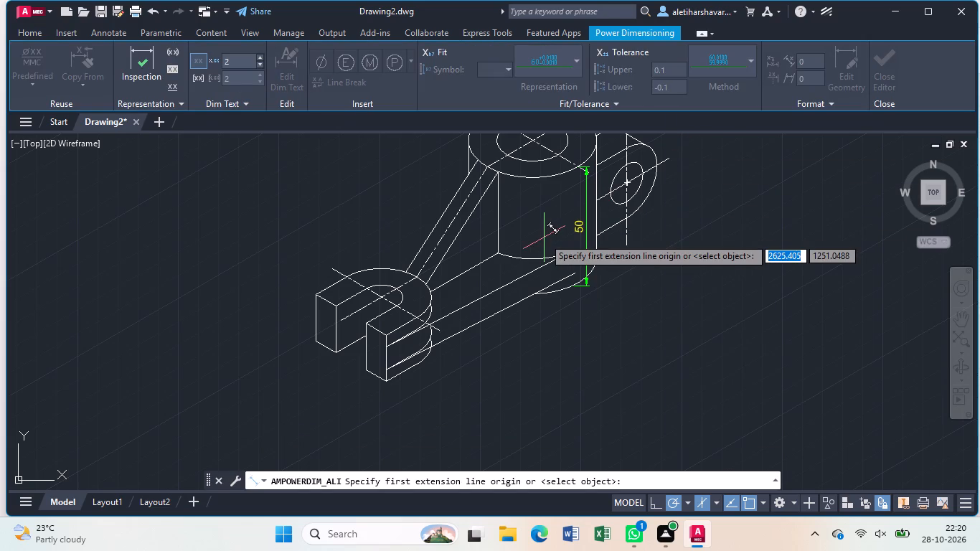
{"action": "left_click", "coordinate": [494, 172]}
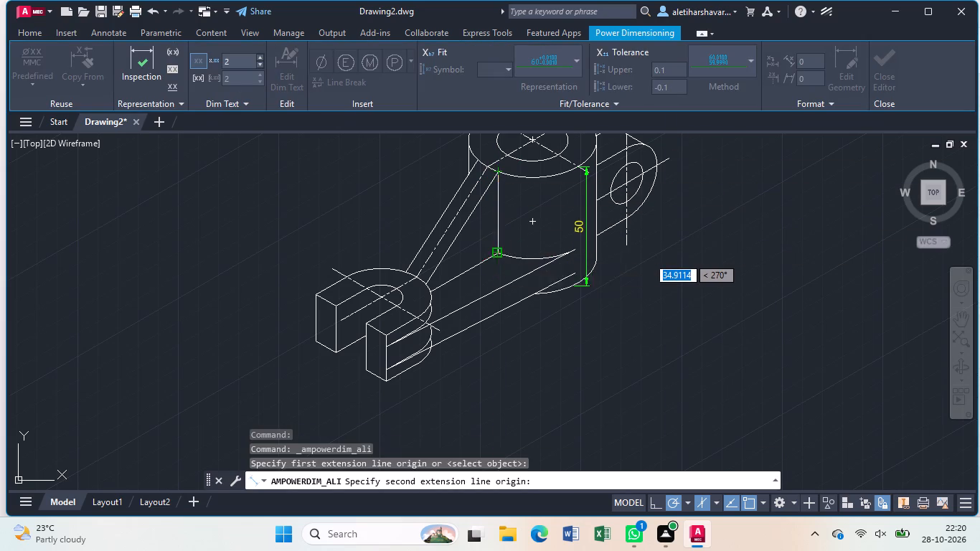
{"action": "left_click", "coordinate": [496, 257]}
{"action": "left_click", "coordinate": [509, 252]}
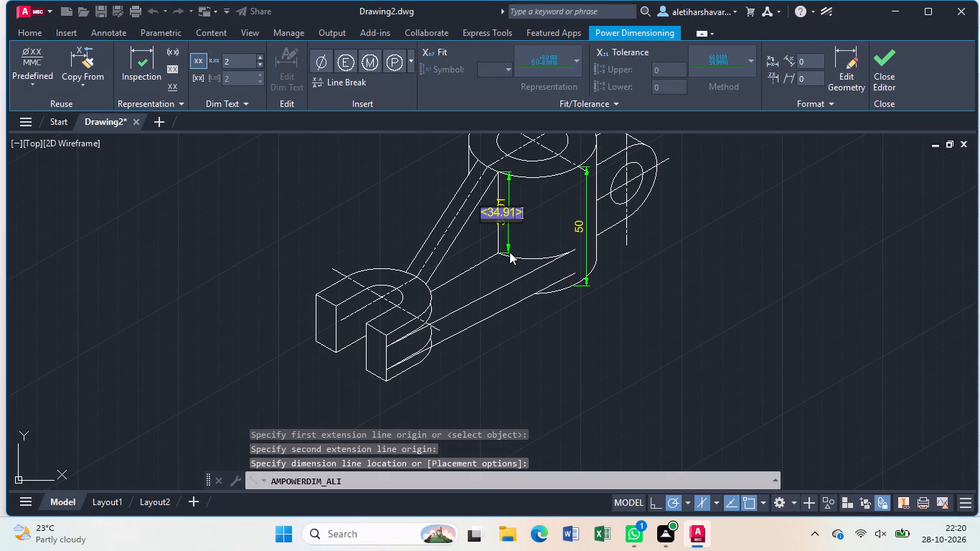
{"action": "key", "text": "BackSpace"}
{"action": "type", "text": "35"}
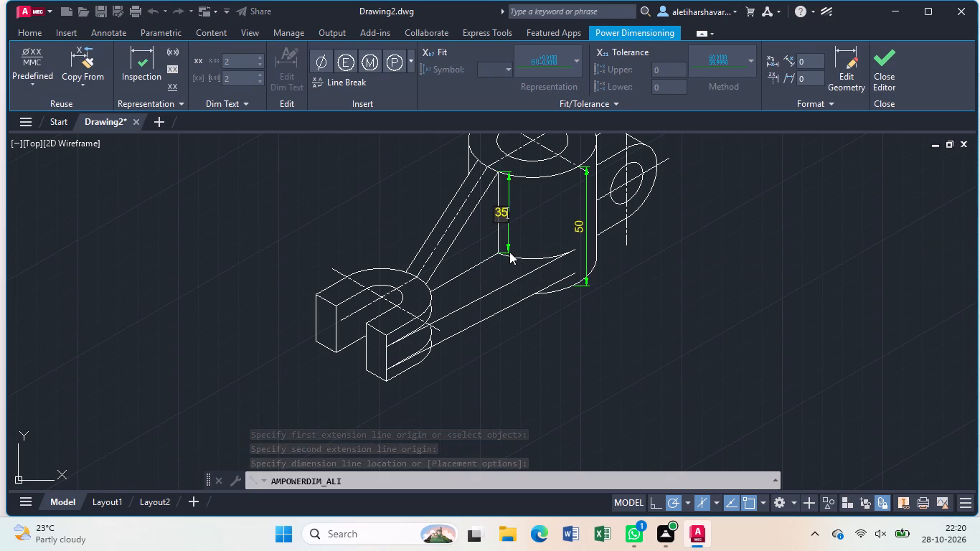
{"action": "key", "text": "Return"}
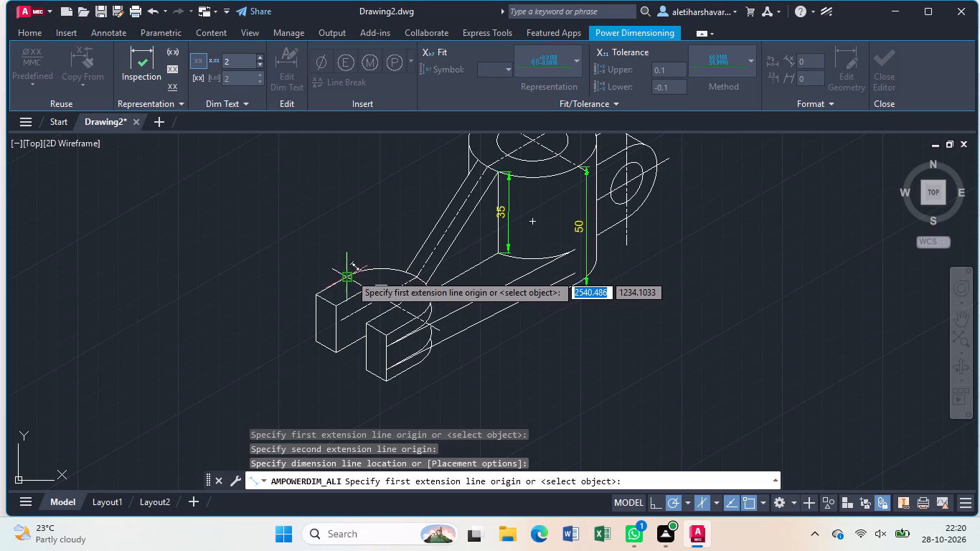
Add an aligned dimension for the height of the U-shaped end's outer vertical edge, placed outside the part.
{"action": "left_click", "coordinate": [311, 337]}
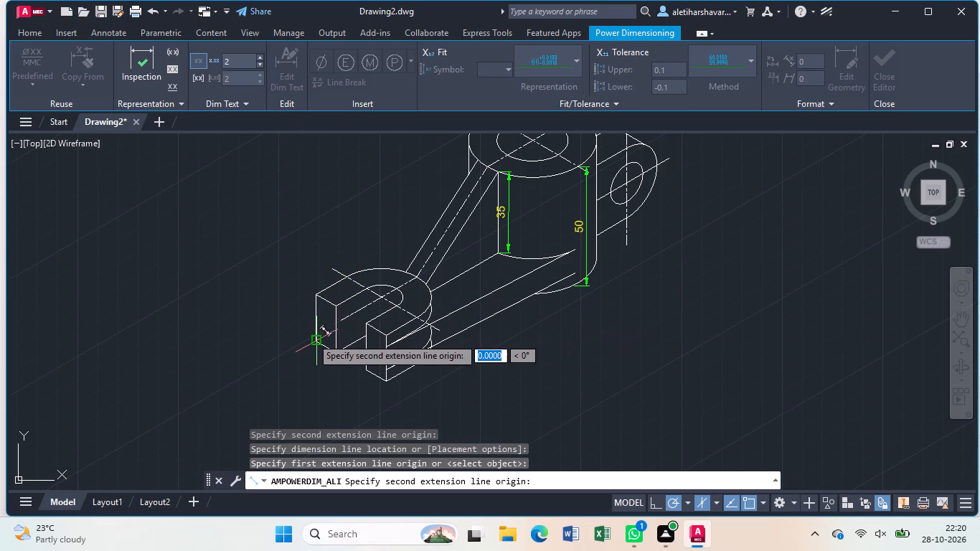
{"action": "left_click", "coordinate": [314, 291]}
{"action": "left_click", "coordinate": [291, 288]}
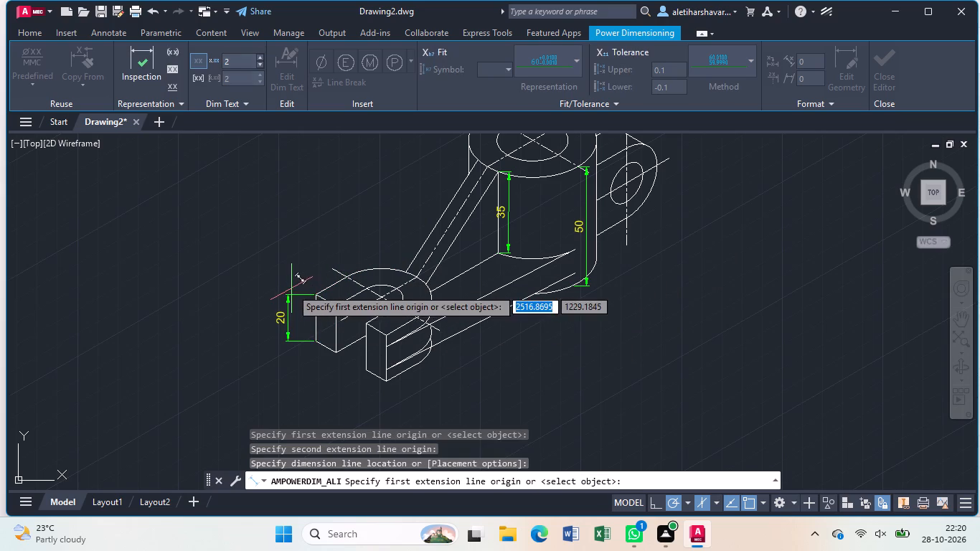
Add an aligned dimension for the thickness of the U-shaped end's rear prong, placed below its bottom edge.
{"action": "left_click", "coordinate": [316, 339]}
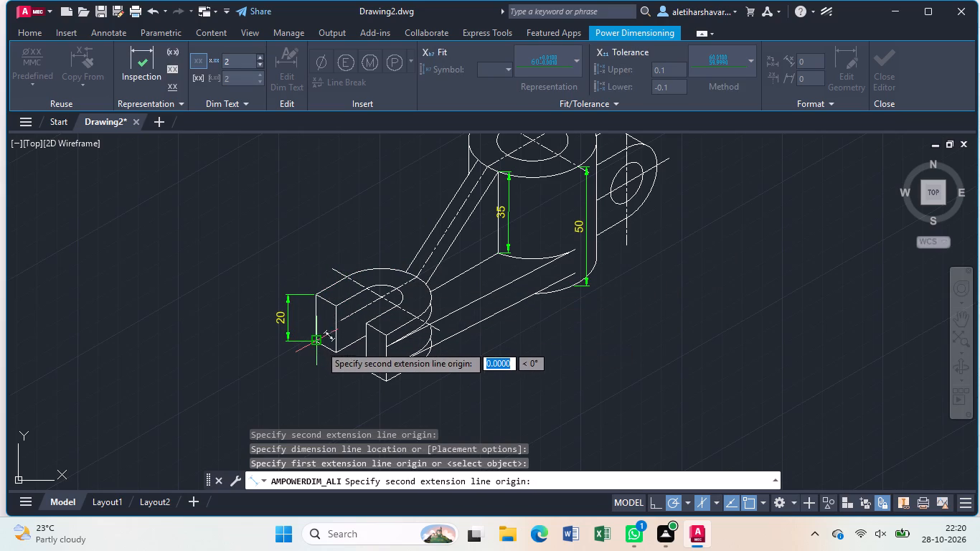
{"action": "left_click", "coordinate": [335, 352]}
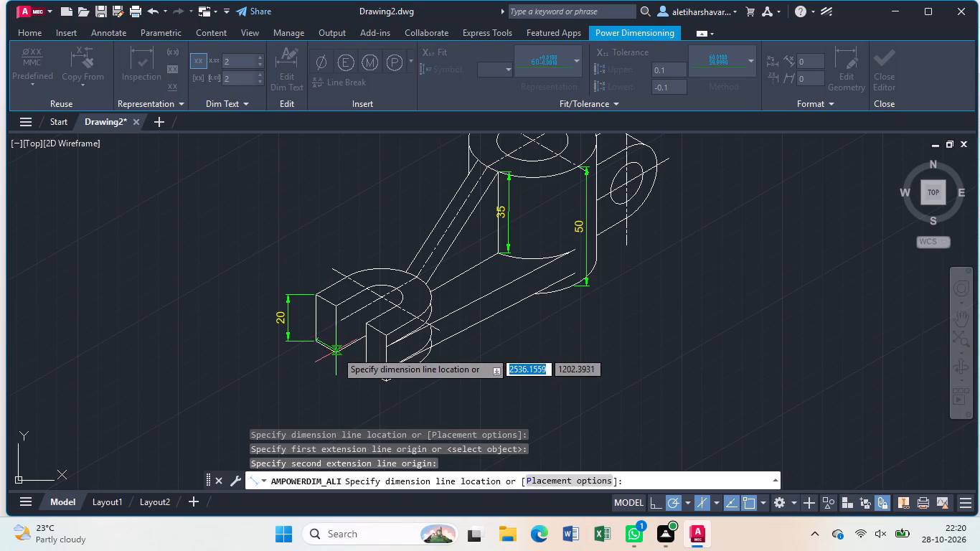
{"action": "left_click", "coordinate": [327, 361]}
Add an aligned dimension for the overall width across both prongs of the U-shaped end, placed outside the prong-thickness dimension.
{"action": "left_click", "coordinate": [316, 342]}
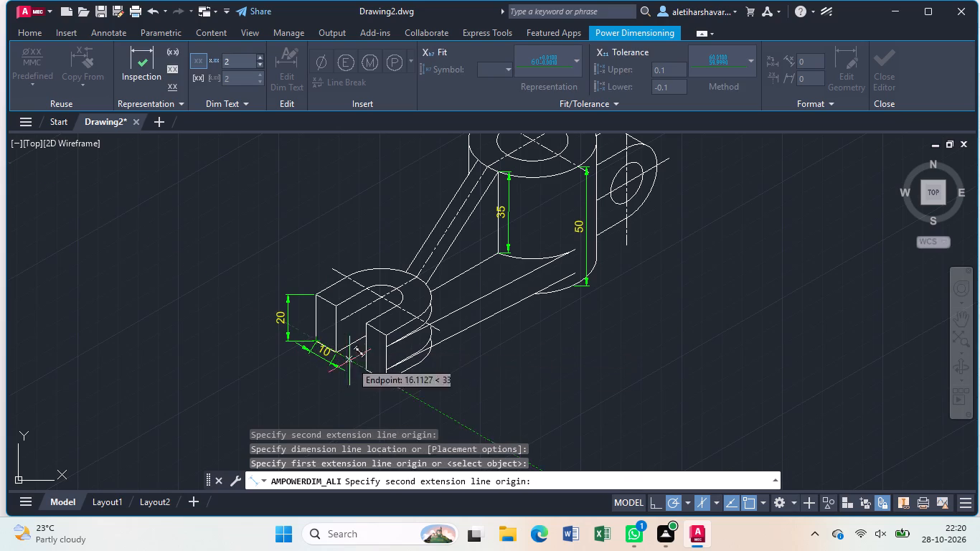
{"action": "left_click", "coordinate": [384, 383]}
{"action": "left_click", "coordinate": [372, 399]}
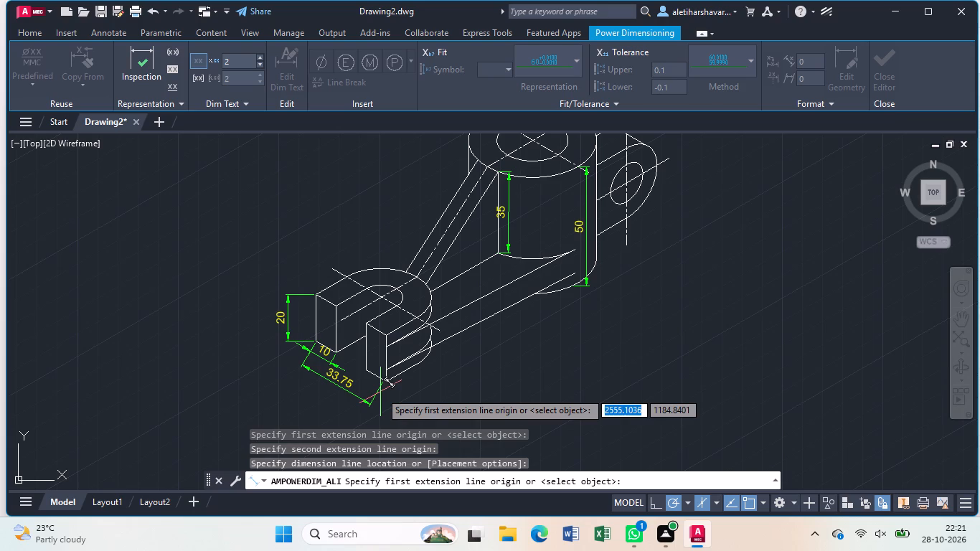
{"action": "key", "text": "Escape"}
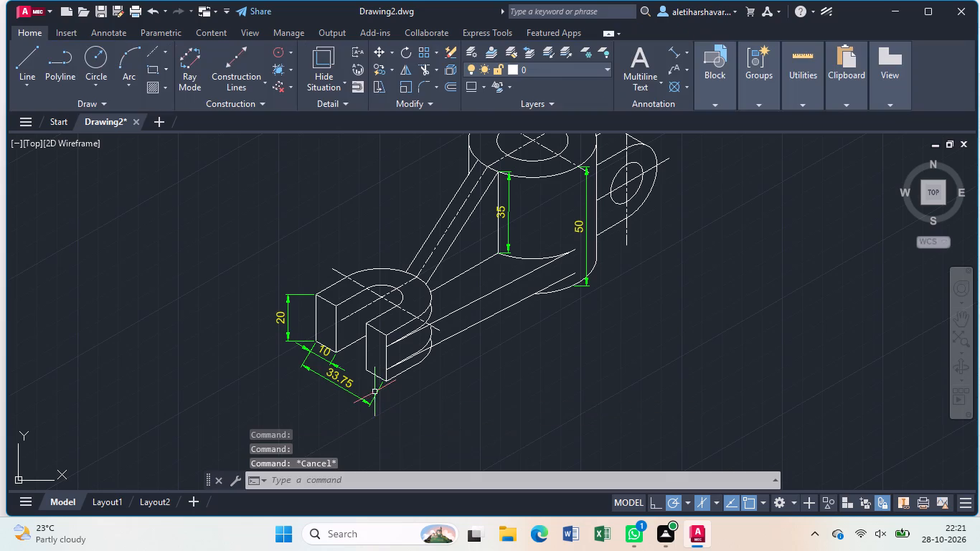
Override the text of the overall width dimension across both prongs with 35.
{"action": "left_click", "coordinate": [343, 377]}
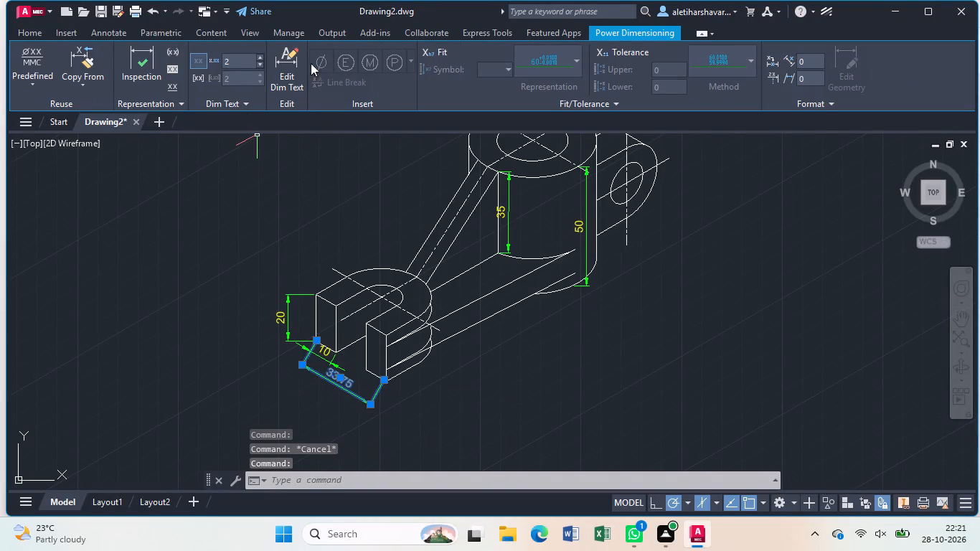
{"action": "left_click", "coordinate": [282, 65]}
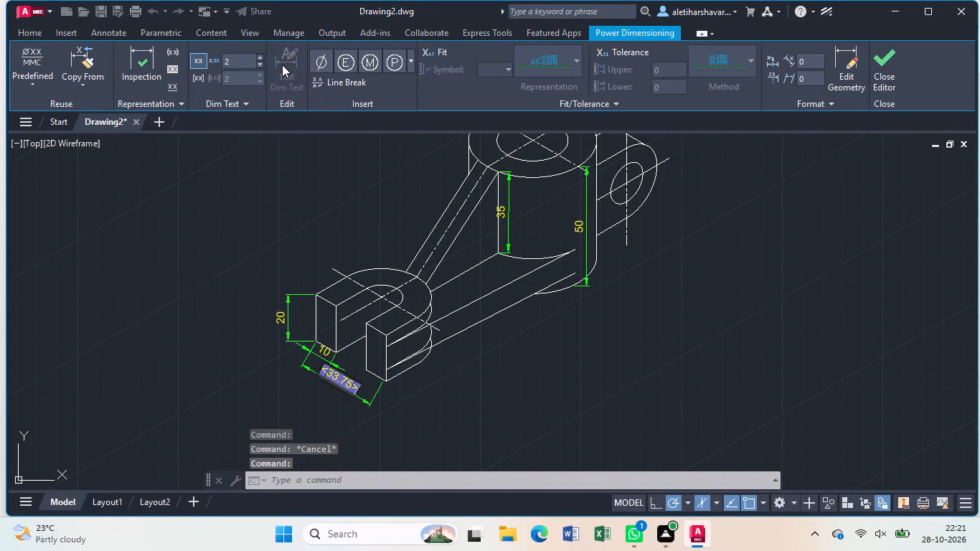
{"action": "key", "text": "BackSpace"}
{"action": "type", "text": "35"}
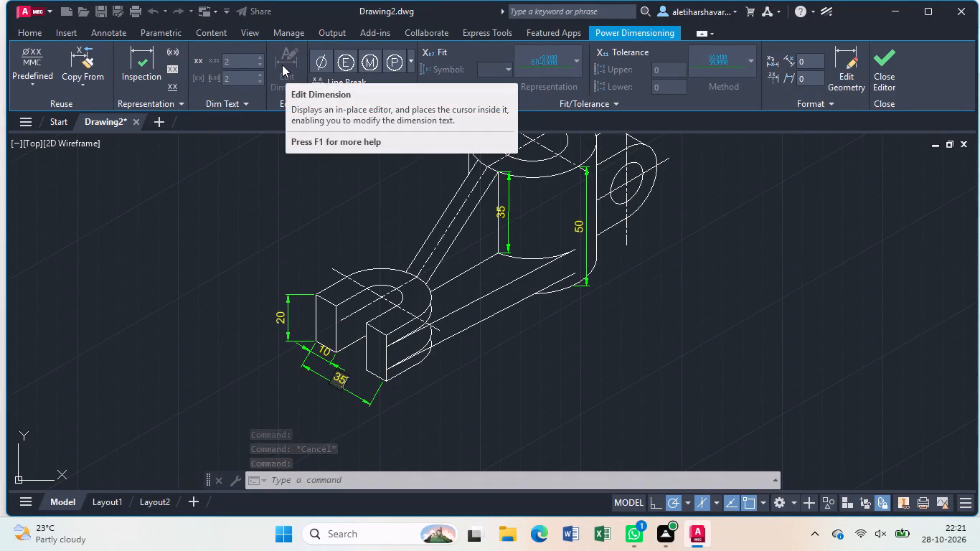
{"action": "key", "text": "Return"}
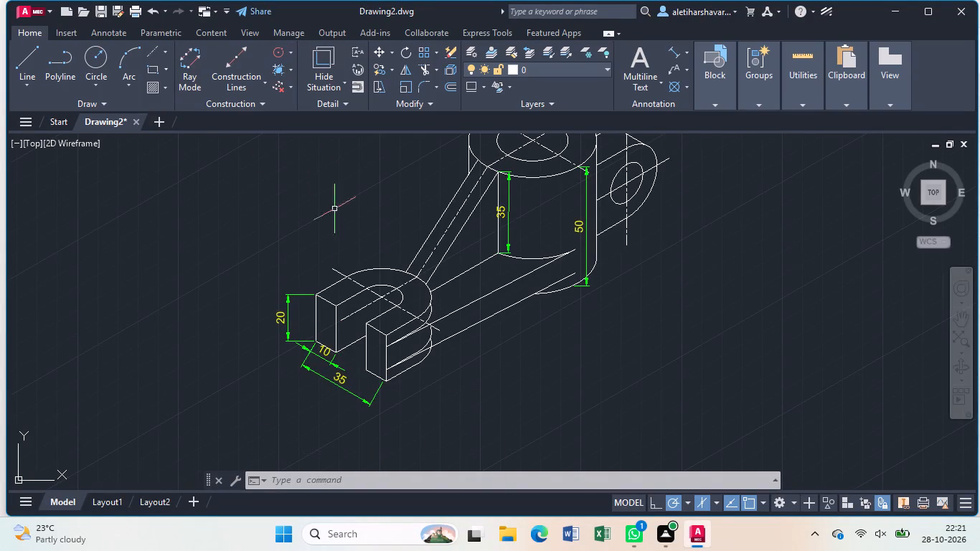
Add an aligned dimension for the gap between the two prongs, placed along their bottom corners.
{"action": "scroll", "coordinate": [319, 324], "scroll_direction": "up", "scroll_amount": 1}
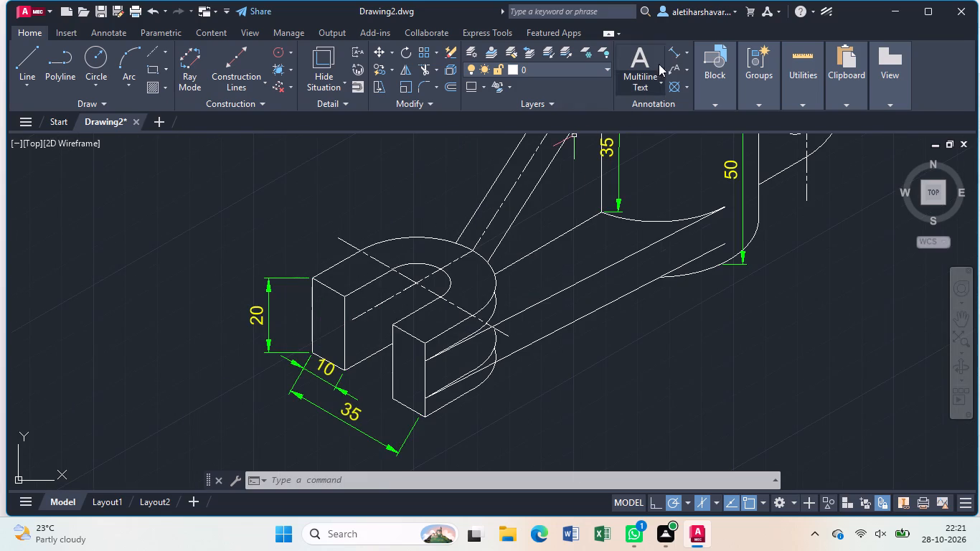
{"action": "left_click", "coordinate": [678, 46]}
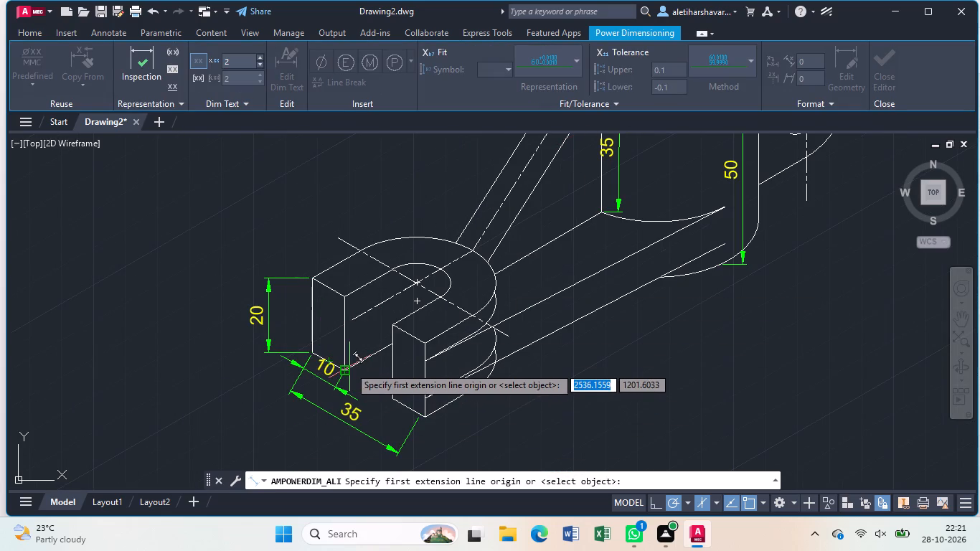
{"action": "left_click", "coordinate": [347, 368]}
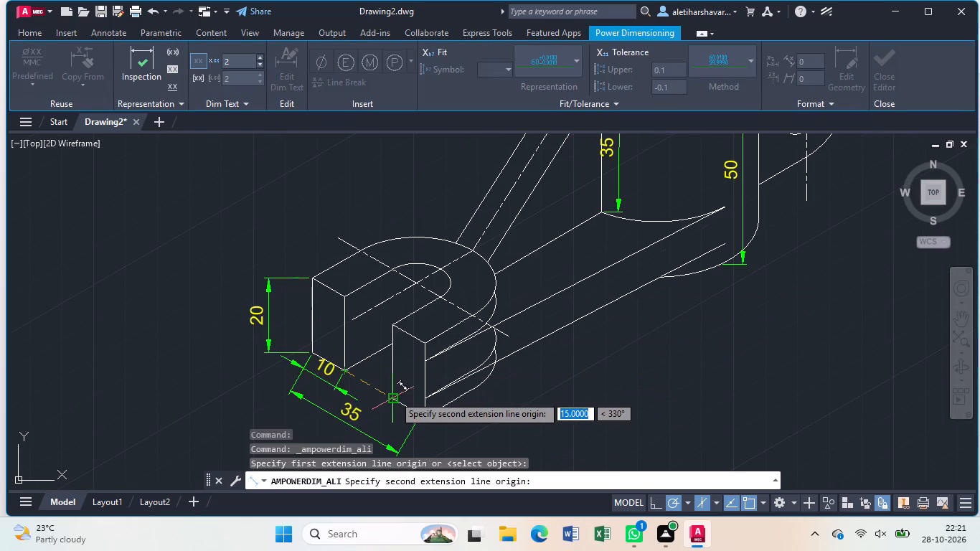
{"action": "left_click", "coordinate": [395, 395]}
{"action": "left_click", "coordinate": [387, 399]}
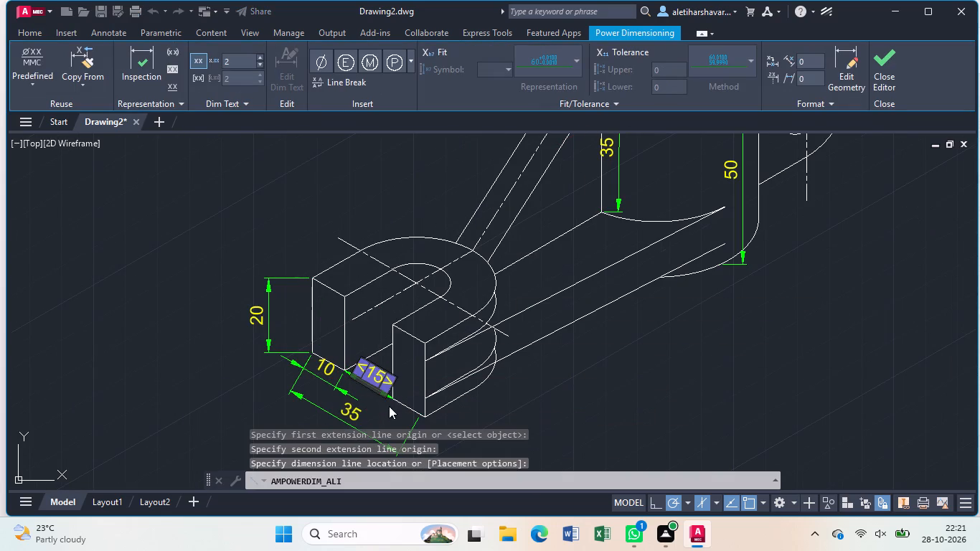
{"action": "key", "text": "Return"}
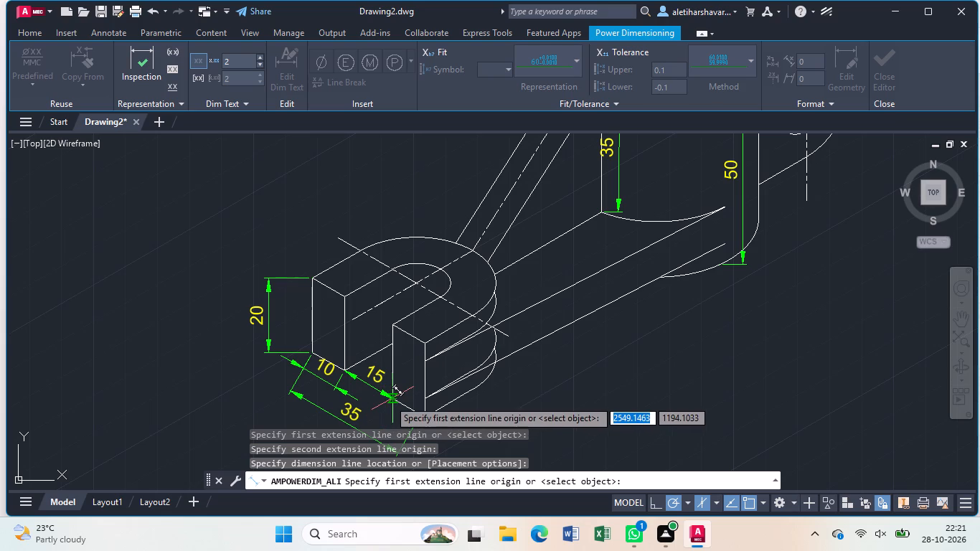
Add an aligned dimension for the thickness of the U-shaped end's front prong, placed just below its bottom edge.
{"action": "left_click", "coordinate": [389, 400]}
{"action": "left_click", "coordinate": [424, 420]}
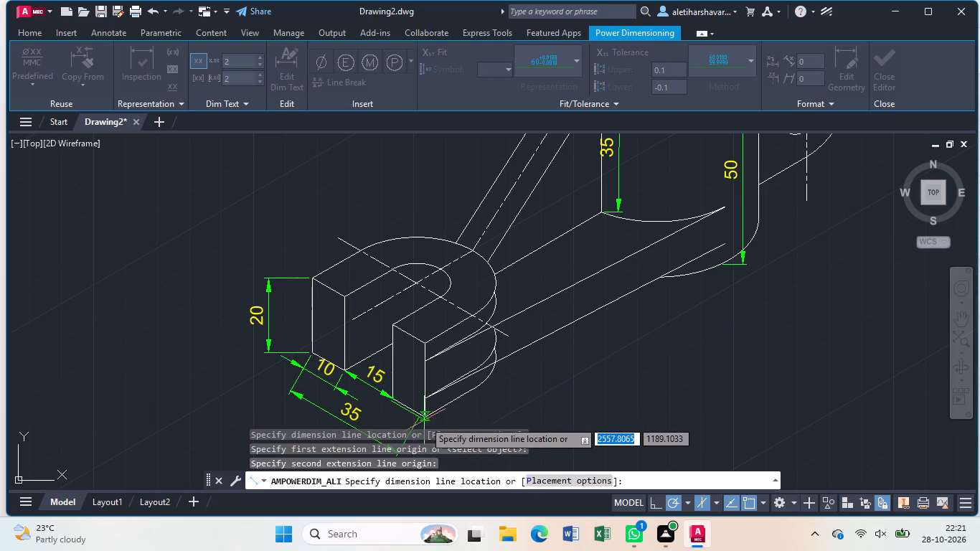
{"action": "left_click", "coordinate": [413, 439]}
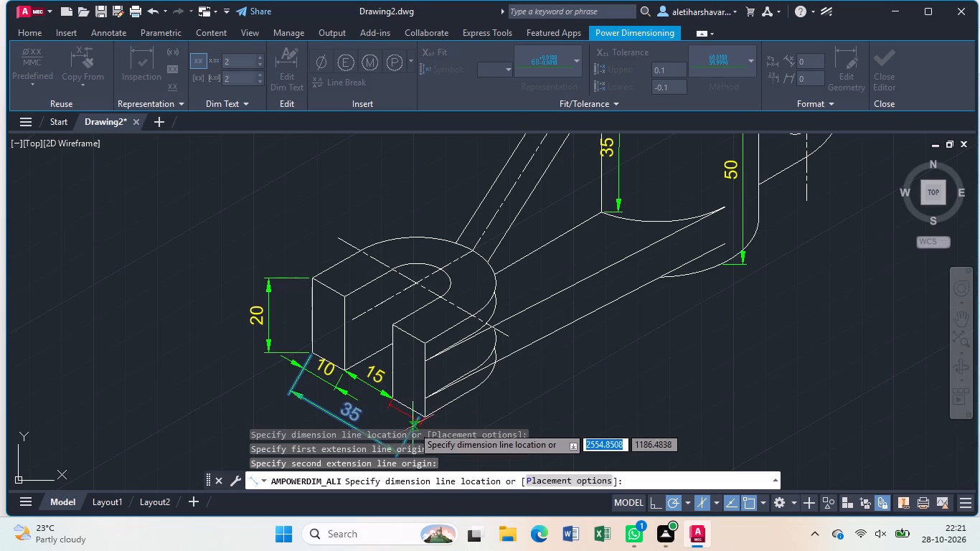
{"action": "left_click", "coordinate": [413, 425]}
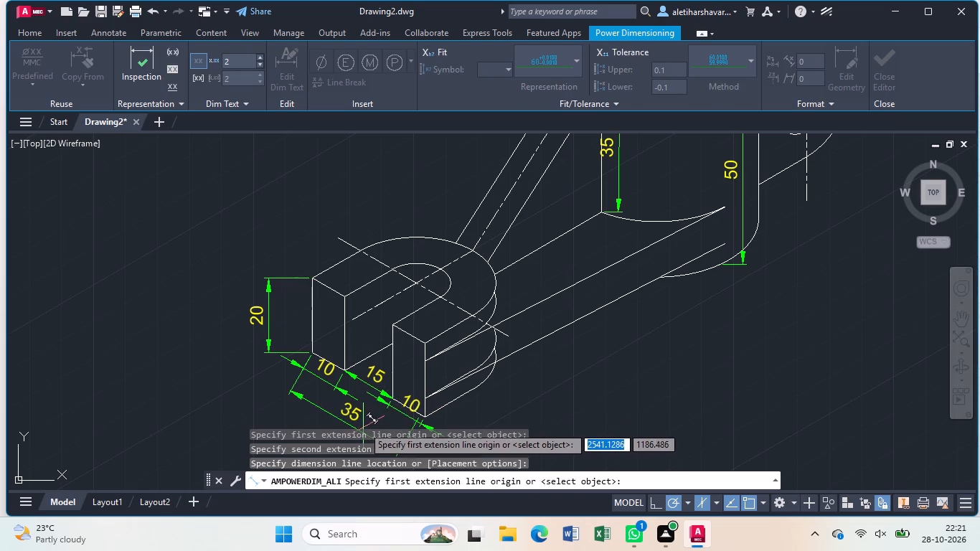
{"action": "middle_click_drag", "start_coordinate": [364, 413], "coordinate": [311, 328]}
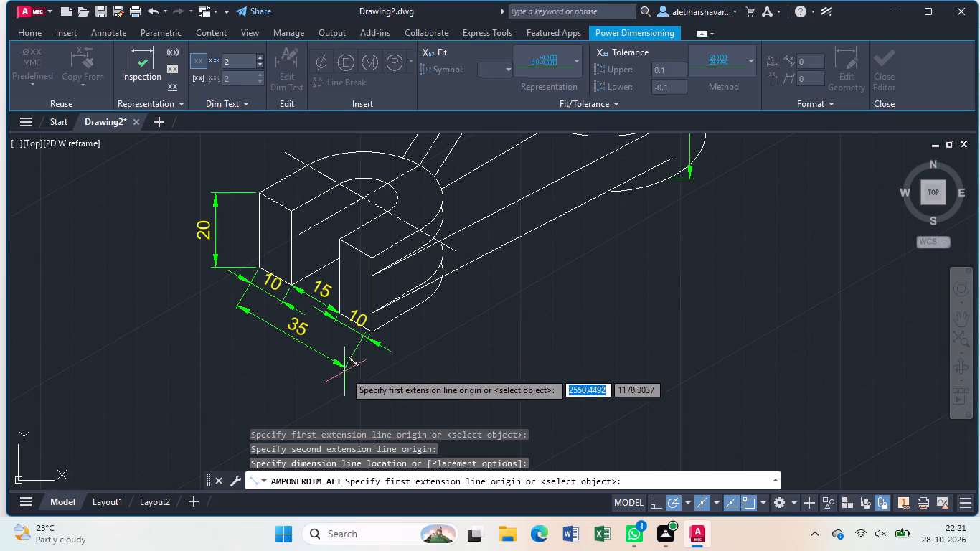
{"action": "key", "text": "Escape"}
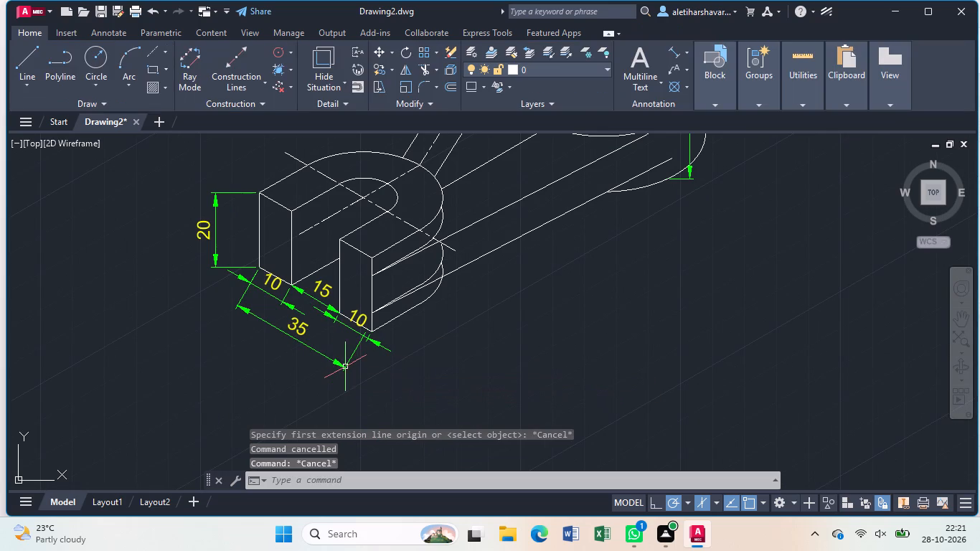
Replace the overall width dimension with a new aligned one between the prongs' outer bottom corners, placed outside the prong-thickness dimensions.
{"action": "left_click", "coordinate": [345, 367]}
{"action": "key", "text": "Delete"}
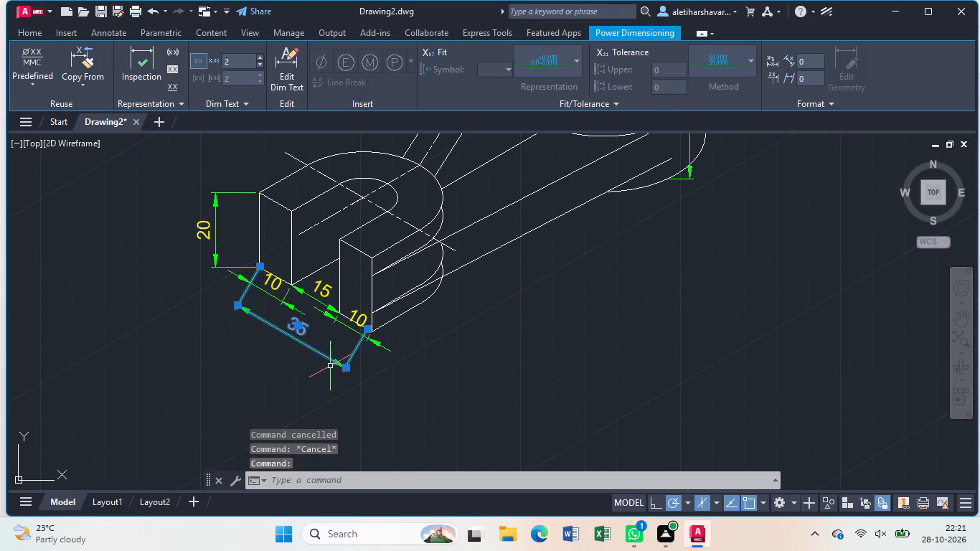
{"action": "key", "text": "Delete"}
{"action": "scroll", "coordinate": [264, 296], "scroll_direction": "up", "scroll_amount": 1}
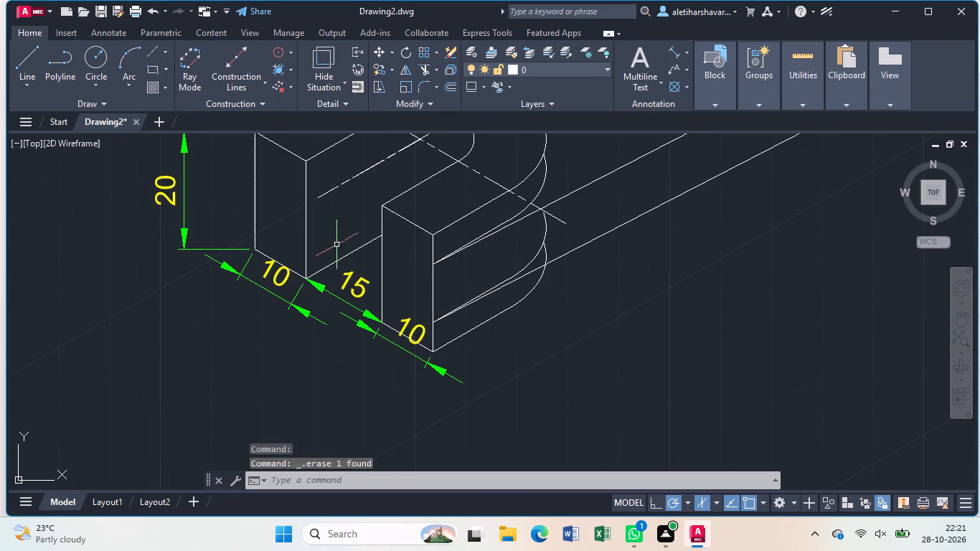
{"action": "left_click", "coordinate": [676, 47]}
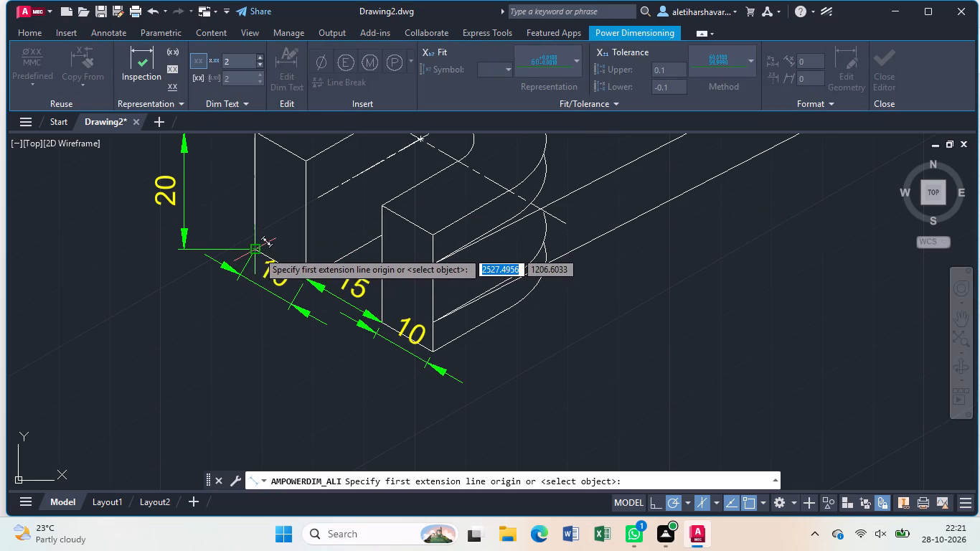
{"action": "left_click", "coordinate": [258, 250]}
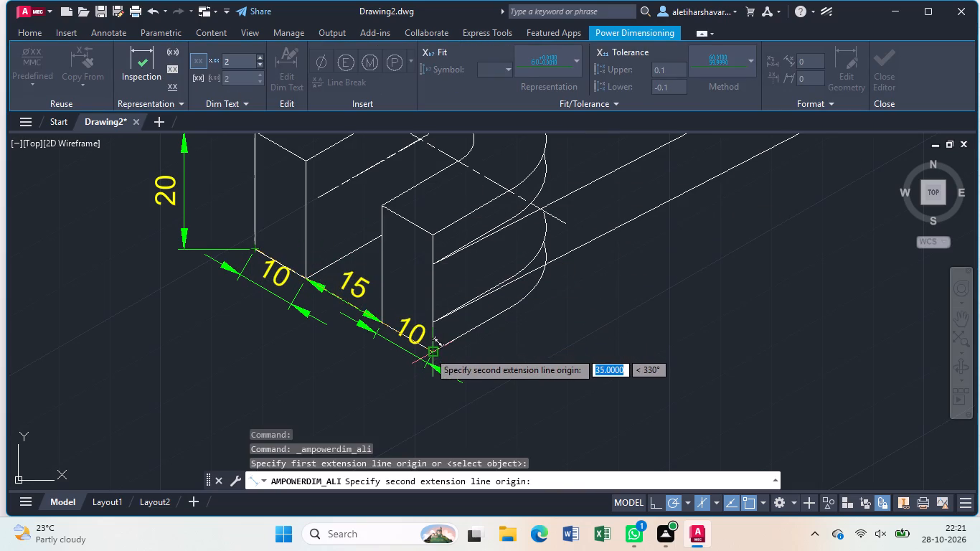
{"action": "left_click", "coordinate": [429, 352]}
{"action": "left_click", "coordinate": [402, 398]}
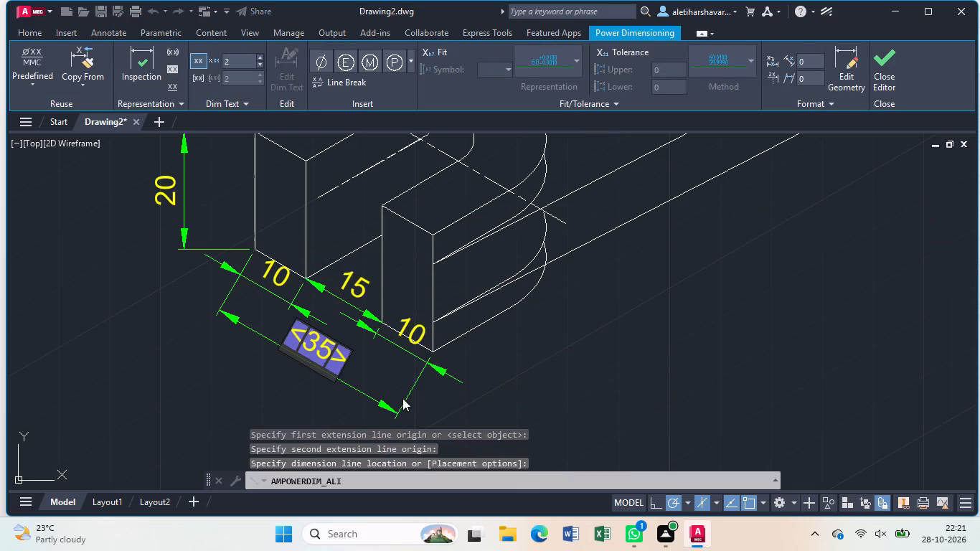
{"action": "key", "text": "Return"}
Add an aligned dimension along the rear prong's straight top edge, from its outer corner to the hole centreline, placed outside the part.
{"action": "scroll", "coordinate": [402, 397], "scroll_direction": "down", "scroll_amount": 2}
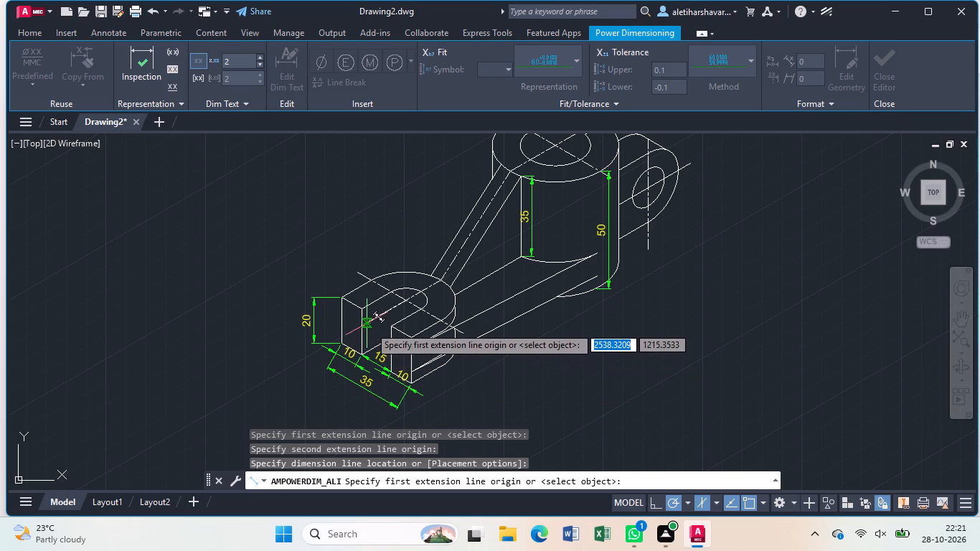
{"action": "middle_click_drag", "start_coordinate": [369, 326], "coordinate": [362, 358]}
{"action": "scroll", "coordinate": [345, 320], "scroll_direction": "up", "scroll_amount": 2}
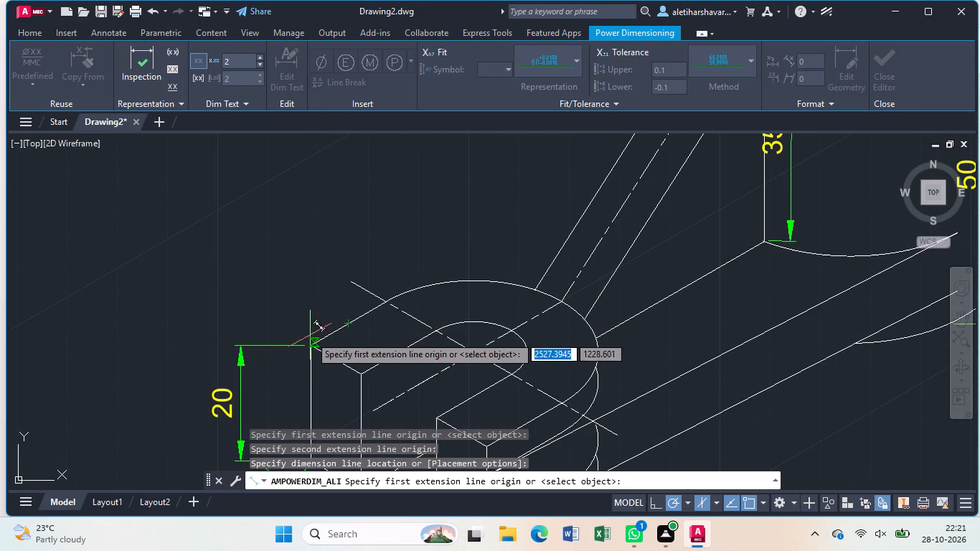
{"action": "left_click", "coordinate": [311, 342]}
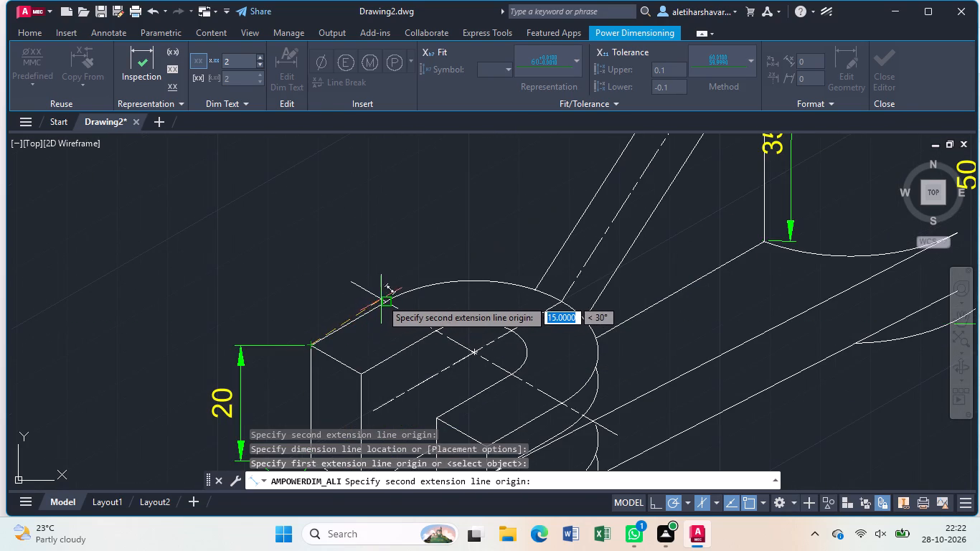
{"action": "left_click", "coordinate": [384, 299]}
{"action": "left_click", "coordinate": [359, 270]}
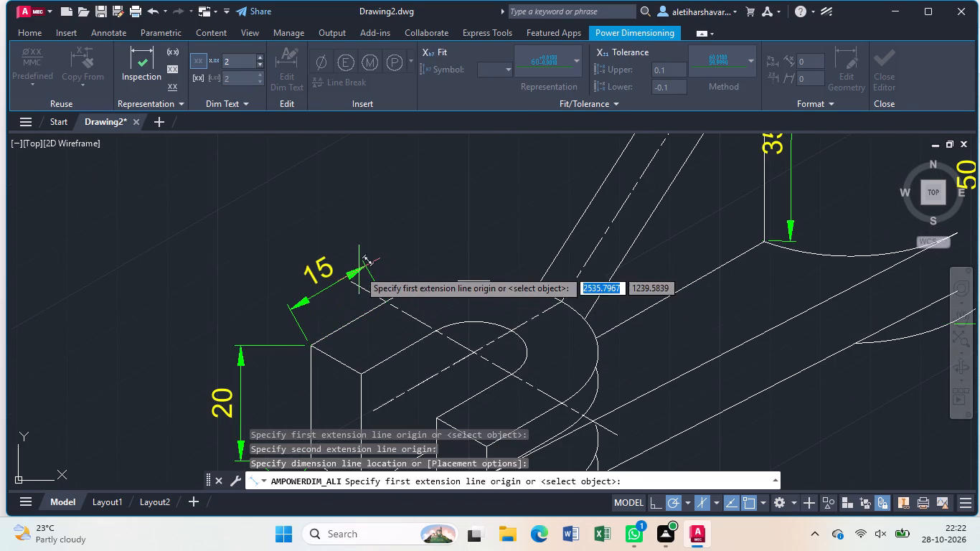
Add an aligned dimension across the width of the sloping rib, between its two long edges.
{"action": "scroll", "coordinate": [438, 272], "scroll_direction": "down", "scroll_amount": 2}
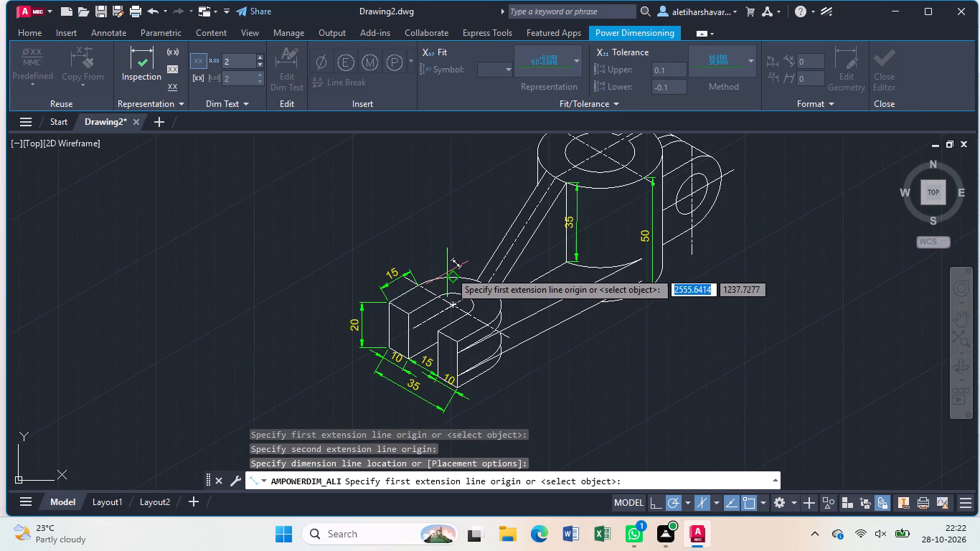
{"action": "scroll", "coordinate": [499, 237], "scroll_direction": "up", "scroll_amount": 2}
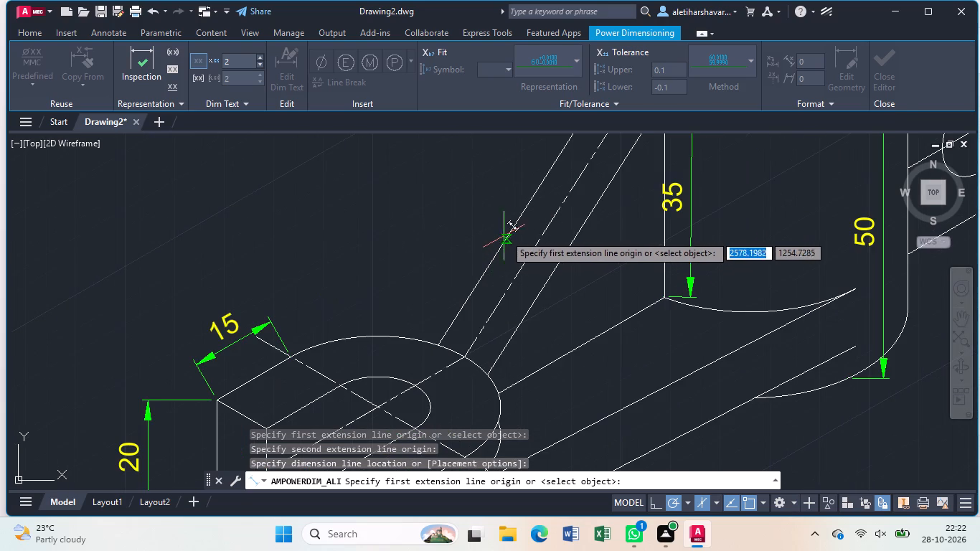
{"action": "left_click", "coordinate": [525, 206]}
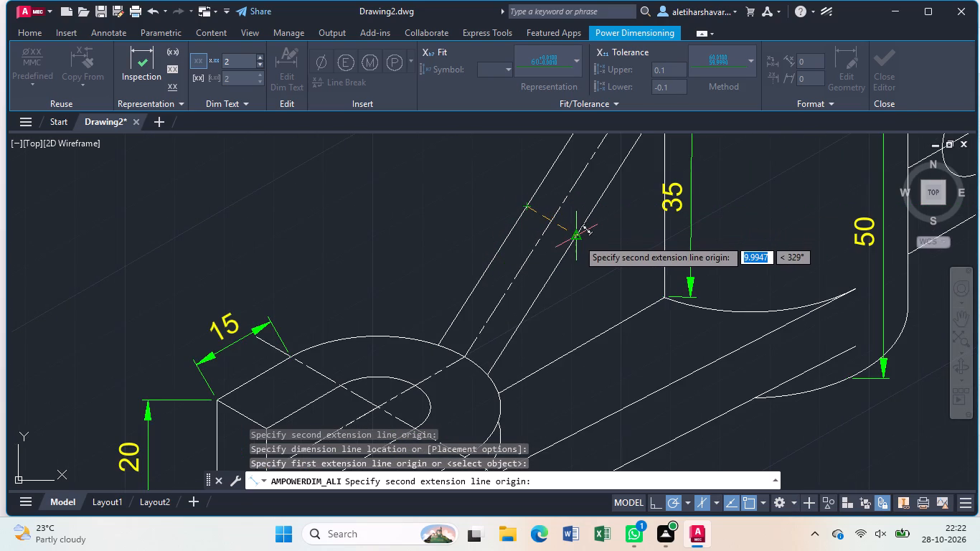
{"action": "left_click", "coordinate": [578, 239]}
{"action": "left_click", "coordinate": [580, 229]}
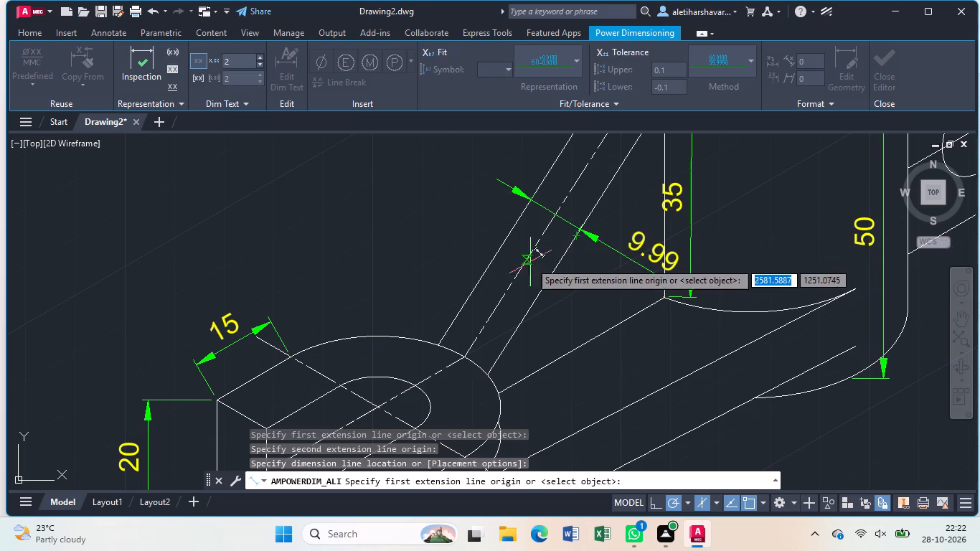
{"action": "key", "text": "Escape"}
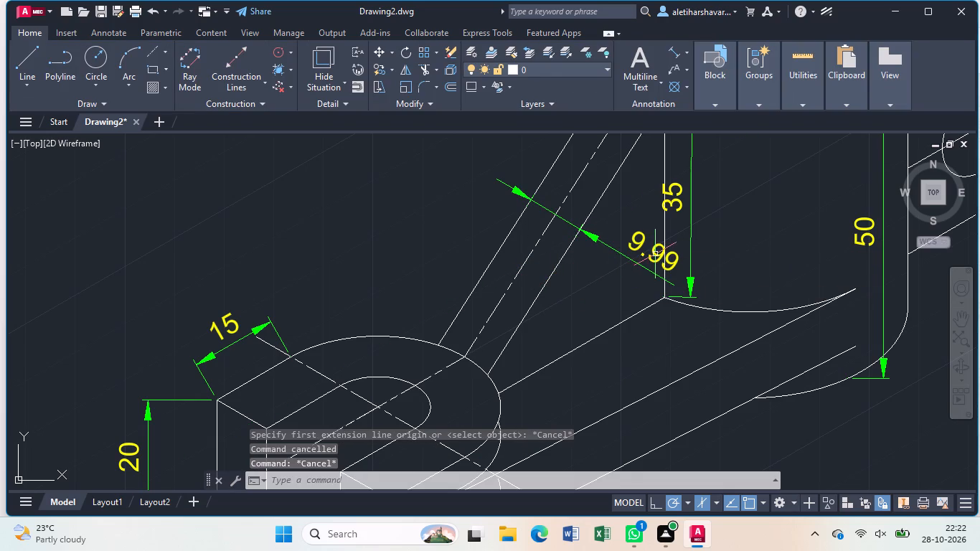
Move the rib-width dimension's text between the rib's edges and override it with 10.
{"action": "left_click", "coordinate": [656, 253]}
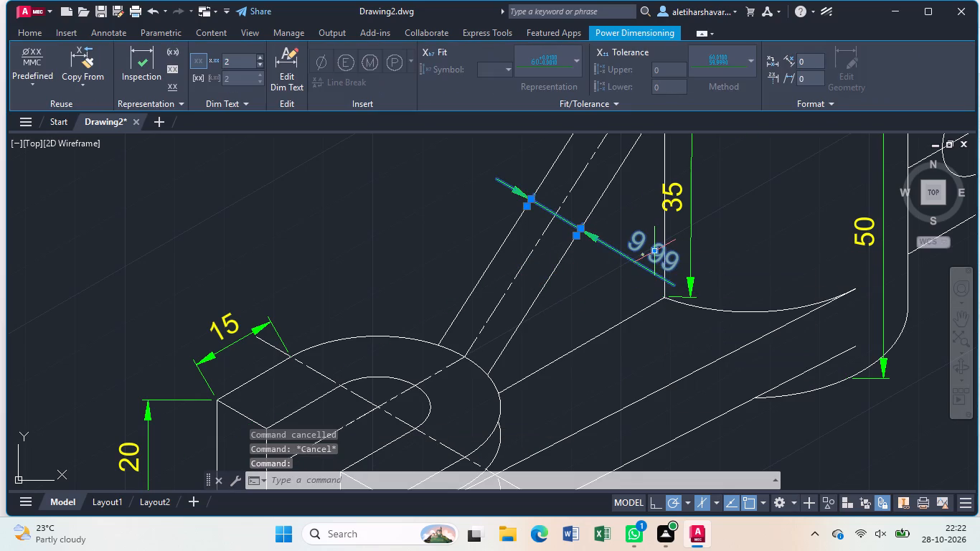
{"action": "left_click", "coordinate": [651, 248]}
{"action": "left_click", "coordinate": [553, 204]}
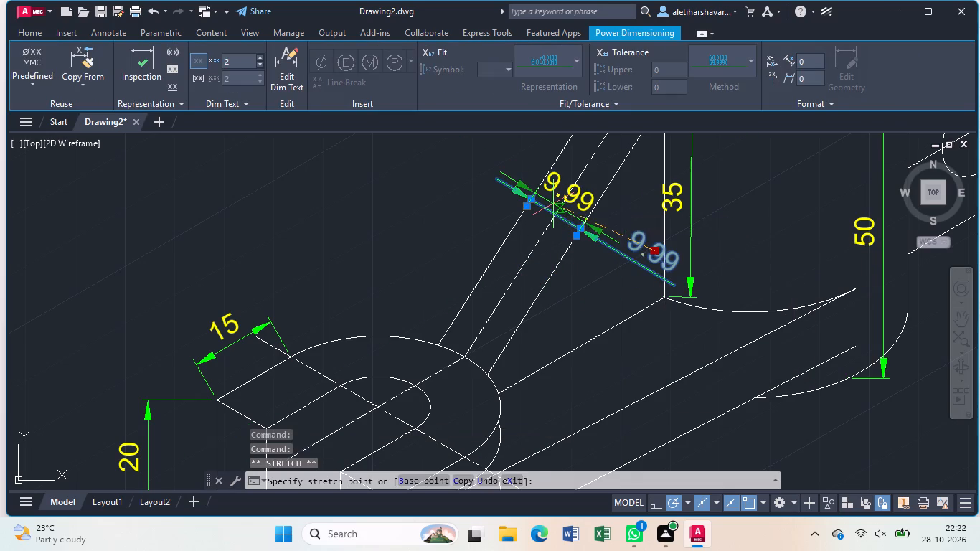
{"action": "left_click", "coordinate": [270, 63]}
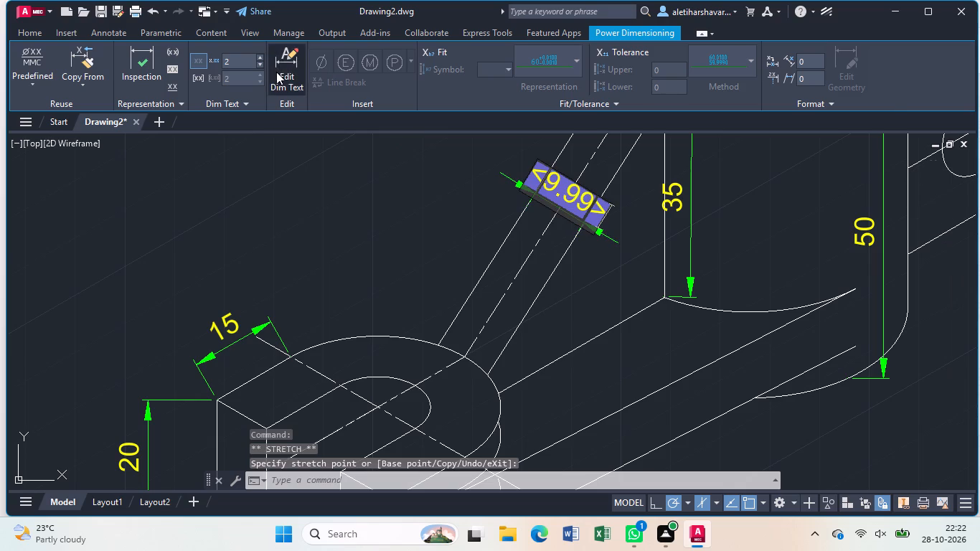
{"action": "key", "text": "BackSpace"}
{"action": "type", "text": "10"}
{"action": "key", "text": "Return"}
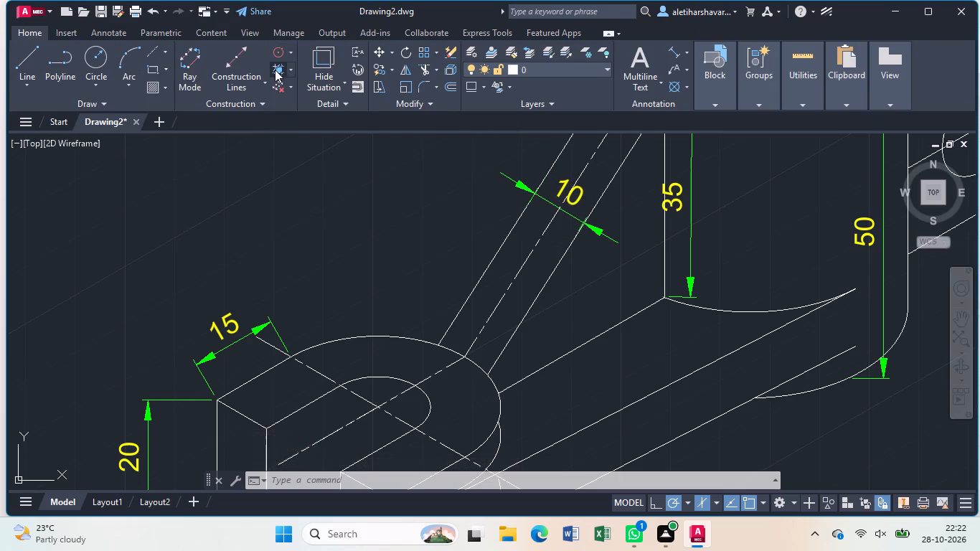
{"action": "scroll", "coordinate": [637, 352], "scroll_direction": "down", "scroll_amount": 2}
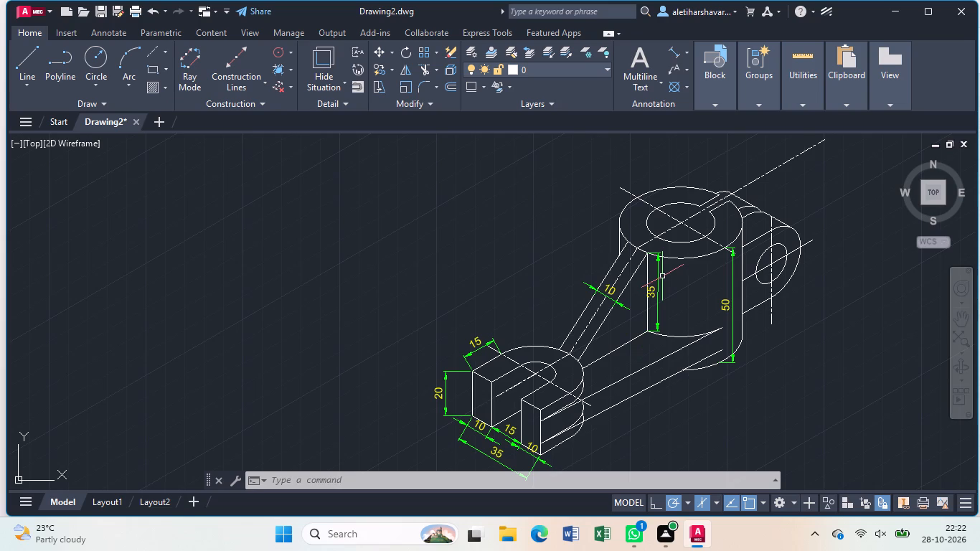
{"action": "key", "text": "Escape"}
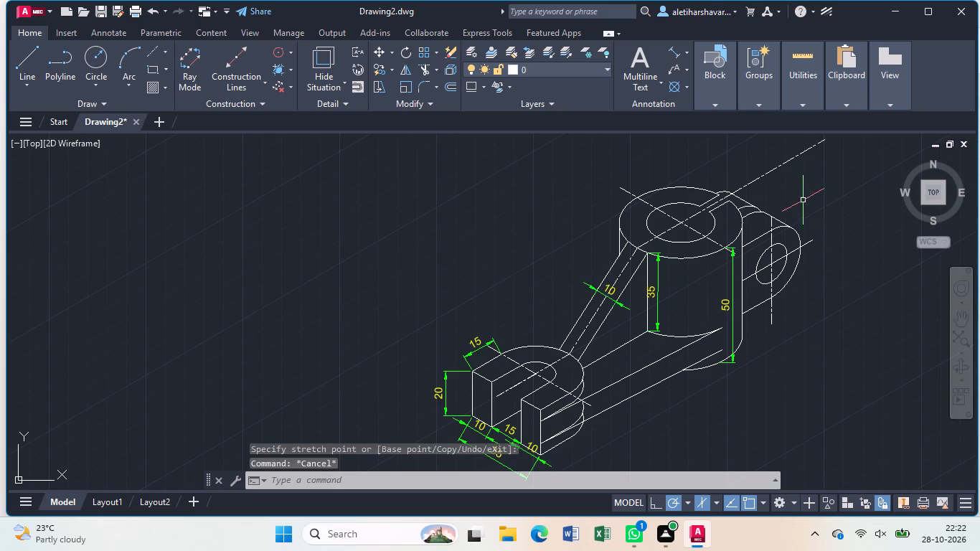
Add an aligned dimension across the slot width at the cylinder's top rim, placed just outside the slot's open end.
{"action": "middle_click_drag", "start_coordinate": [739, 208], "coordinate": [717, 265]}
{"action": "scroll", "coordinate": [688, 249], "scroll_direction": "up", "scroll_amount": 2}
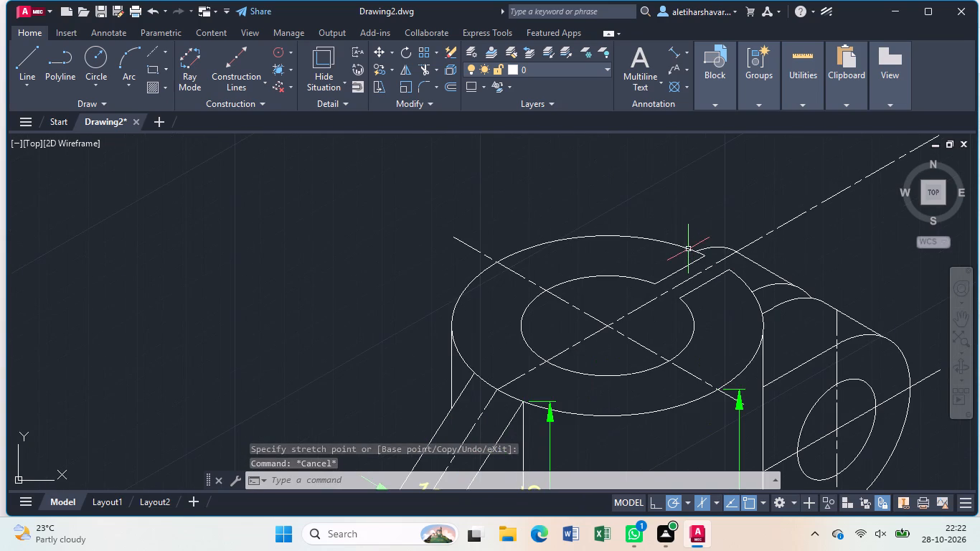
{"action": "left_click", "coordinate": [669, 47]}
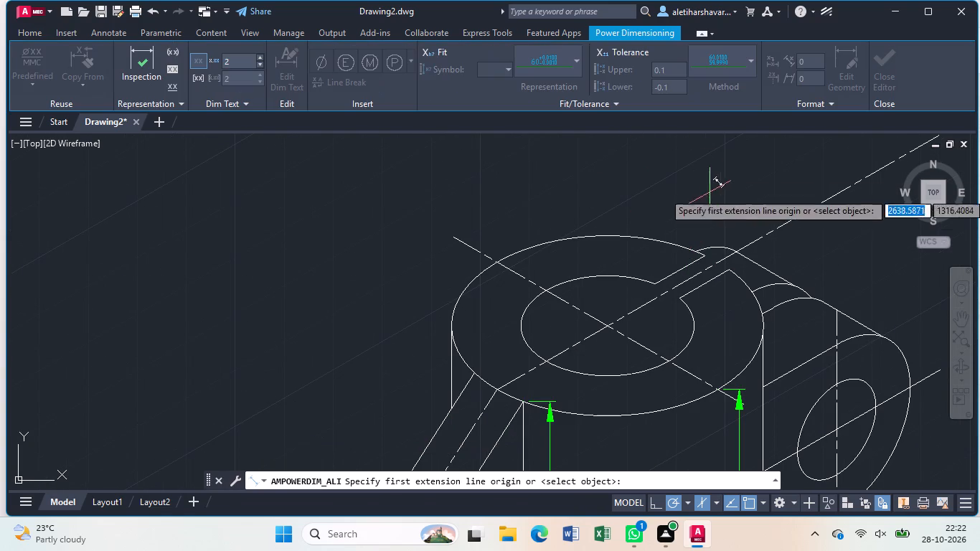
{"action": "left_click", "coordinate": [705, 252]}
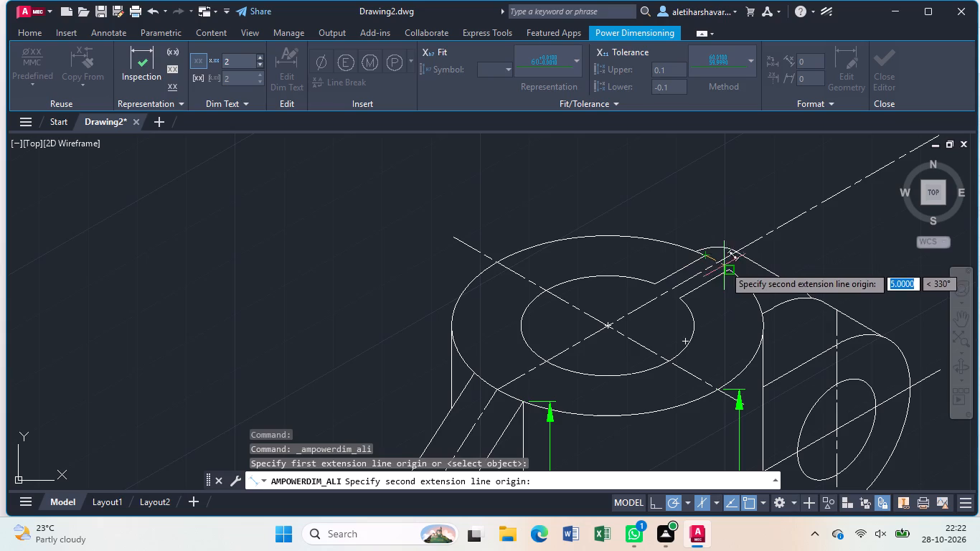
{"action": "left_click", "coordinate": [725, 268]}
{"action": "left_click", "coordinate": [732, 259]}
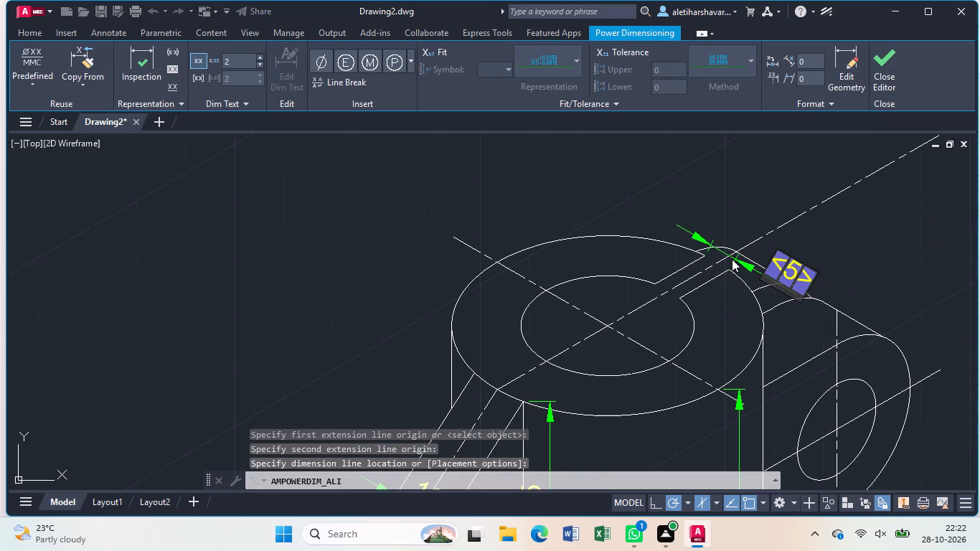
{"action": "key", "text": "Return"}
Add an aligned dimension along the rear lug's straight top edge, placed outside the part beyond the slot-width dimension.
{"action": "scroll", "coordinate": [735, 258], "scroll_direction": "up", "scroll_amount": 2}
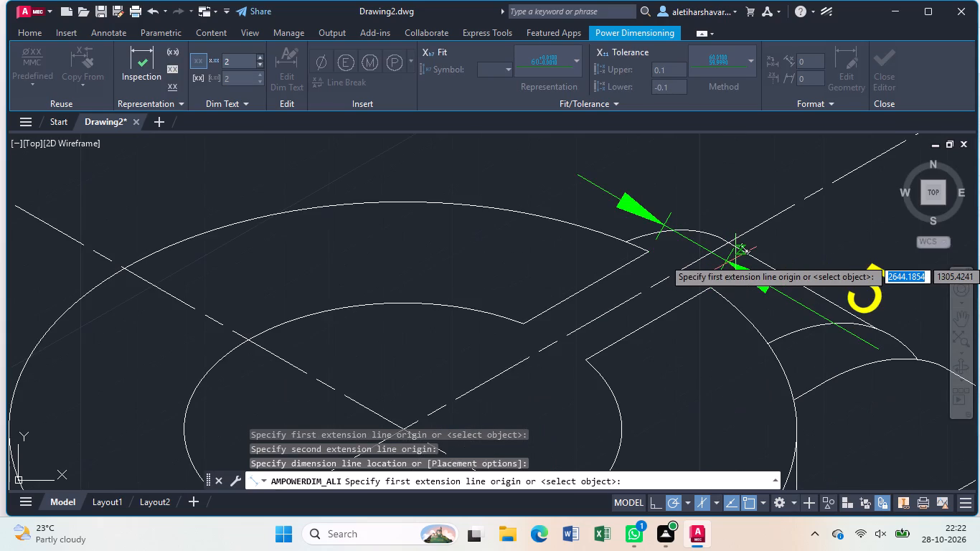
{"action": "middle_click_drag", "start_coordinate": [735, 258], "coordinate": [616, 258]}
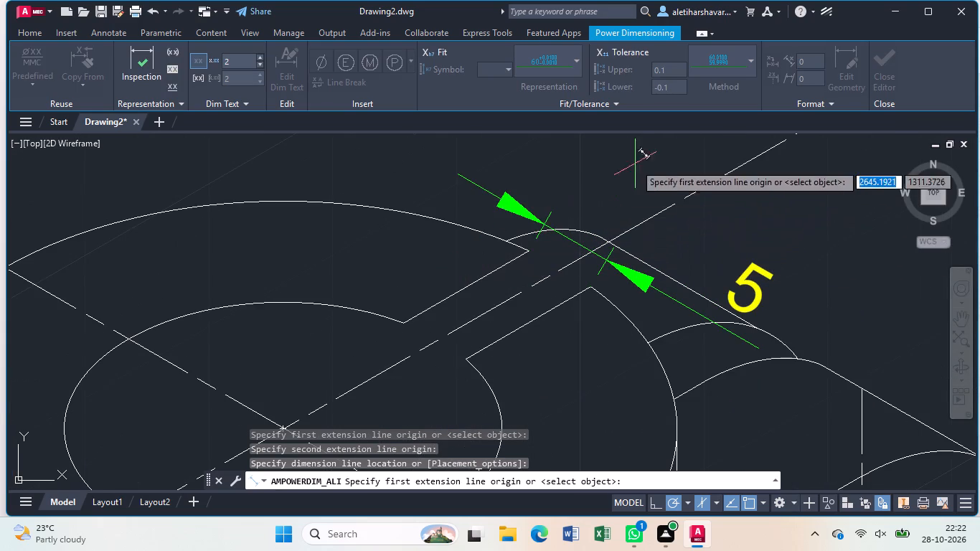
{"action": "left_click", "coordinate": [603, 234]}
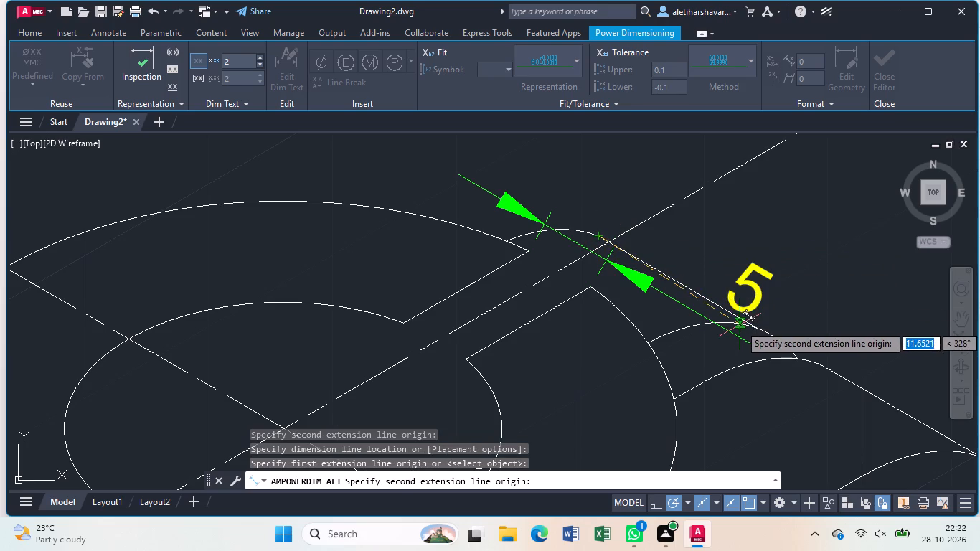
{"action": "left_click", "coordinate": [754, 326]}
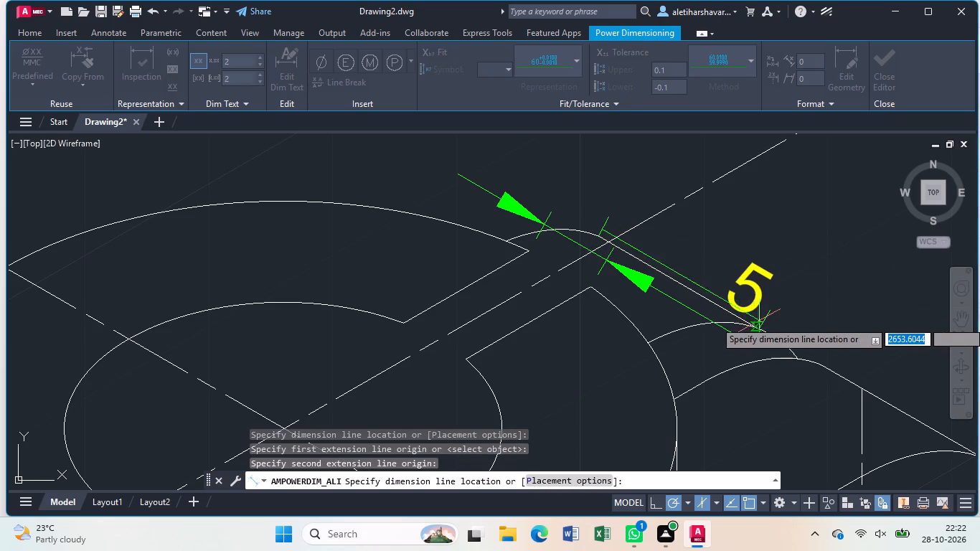
{"action": "left_click", "coordinate": [806, 268]}
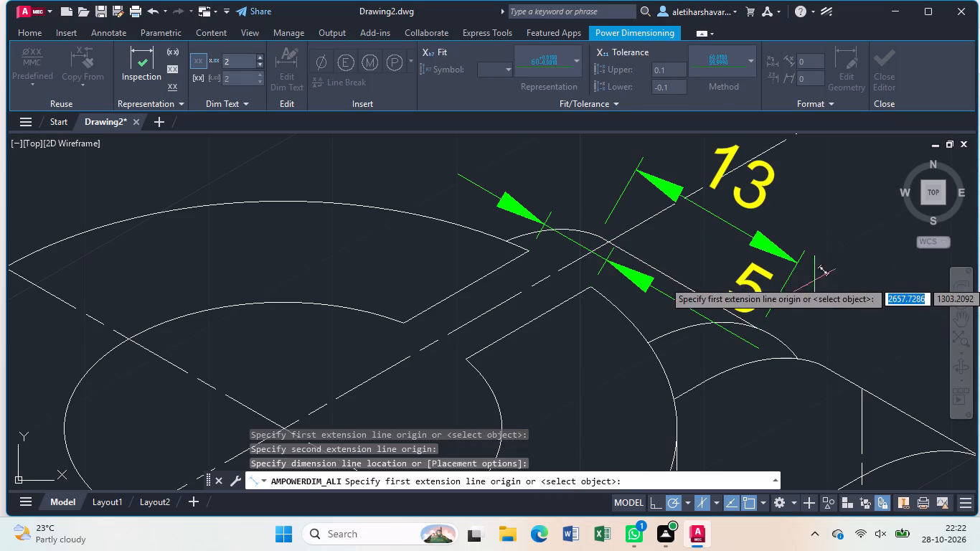
Add an aligned dimension along the front holed lug's straight top edge, placed just outside the part.
{"action": "scroll", "coordinate": [829, 340], "scroll_direction": "down", "scroll_amount": 1}
{"action": "middle_click_drag", "start_coordinate": [825, 357], "coordinate": [811, 349]}
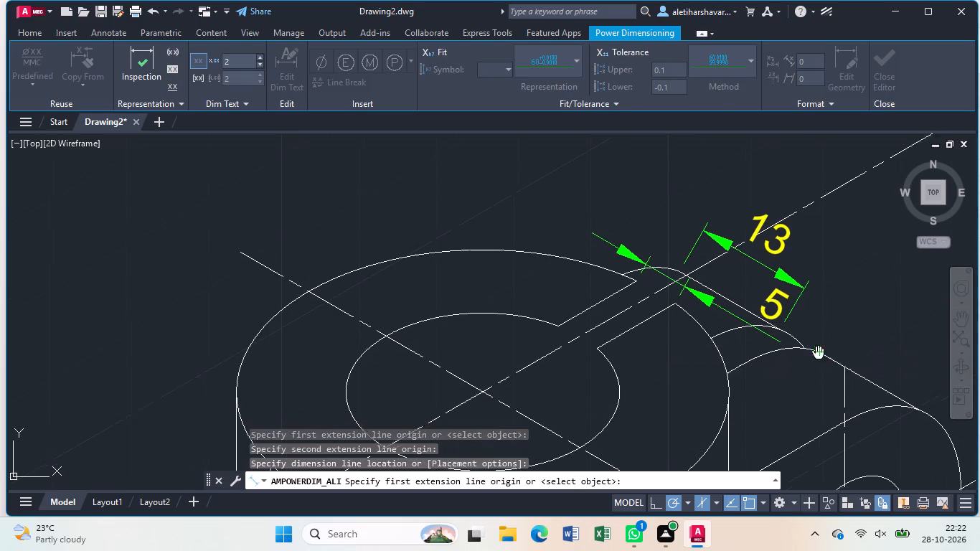
{"action": "middle_click_drag", "start_coordinate": [811, 349], "coordinate": [699, 292]}
{"action": "scroll", "coordinate": [699, 291], "scroll_direction": "up", "scroll_amount": 1}
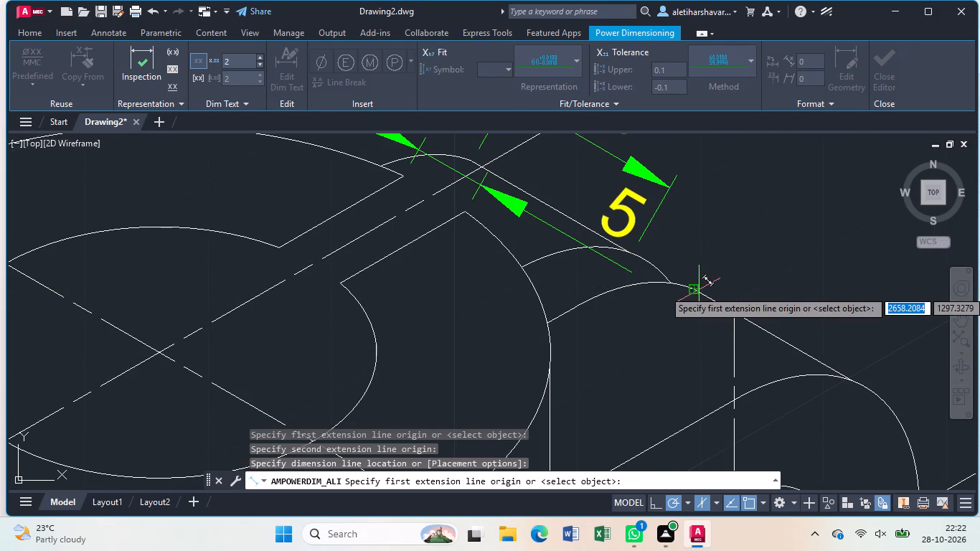
{"action": "left_click", "coordinate": [698, 290]}
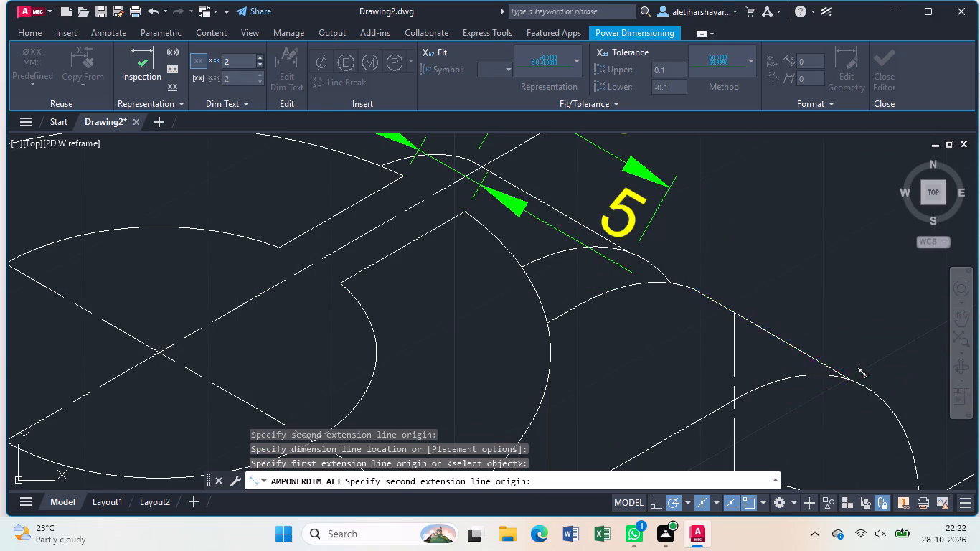
{"action": "left_click", "coordinate": [853, 382]}
{"action": "left_click", "coordinate": [873, 344]}
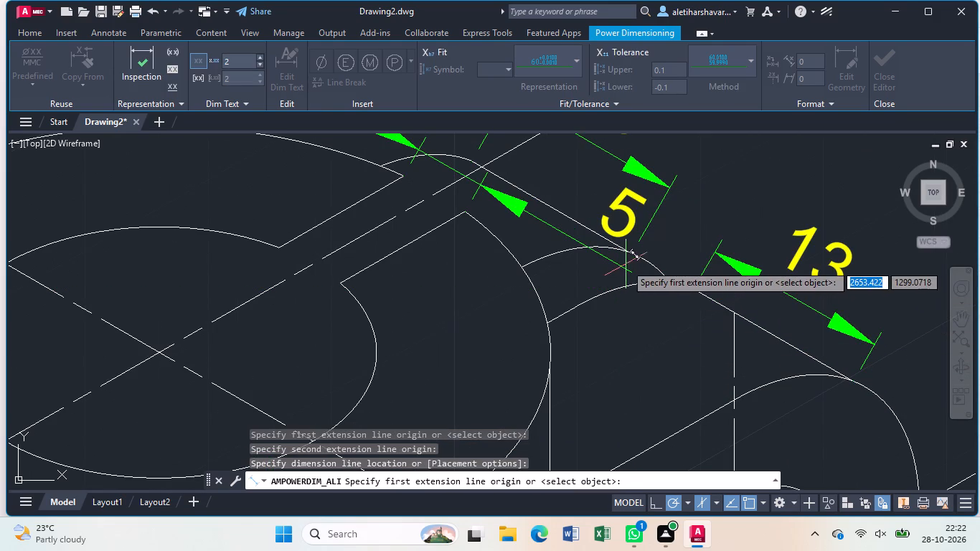
Add an aligned dimension across the gap between the two lugs and move it outward, clear of the lug-thickness dimensions.
{"action": "left_click", "coordinate": [638, 258]}
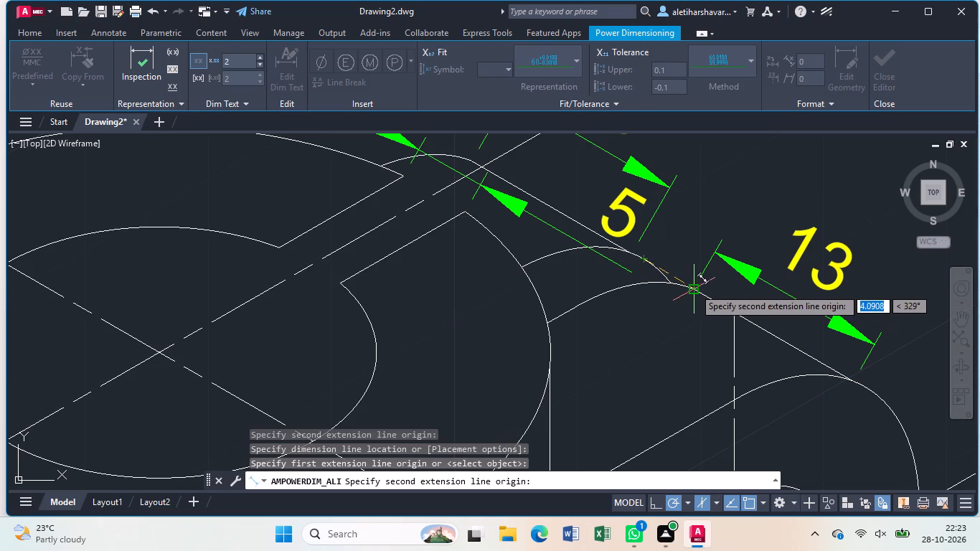
{"action": "left_click", "coordinate": [694, 288]}
{"action": "left_click", "coordinate": [706, 264]}
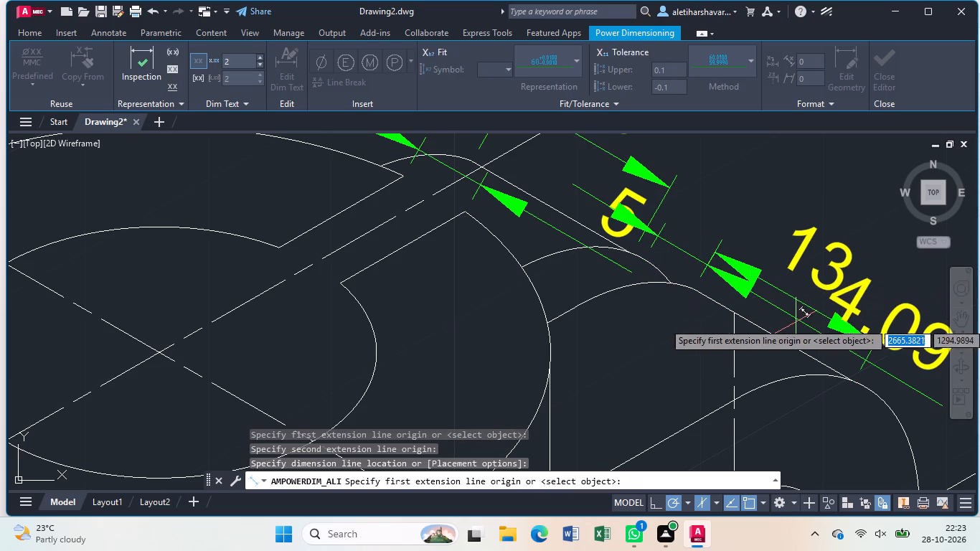
{"action": "key", "text": "Escape"}
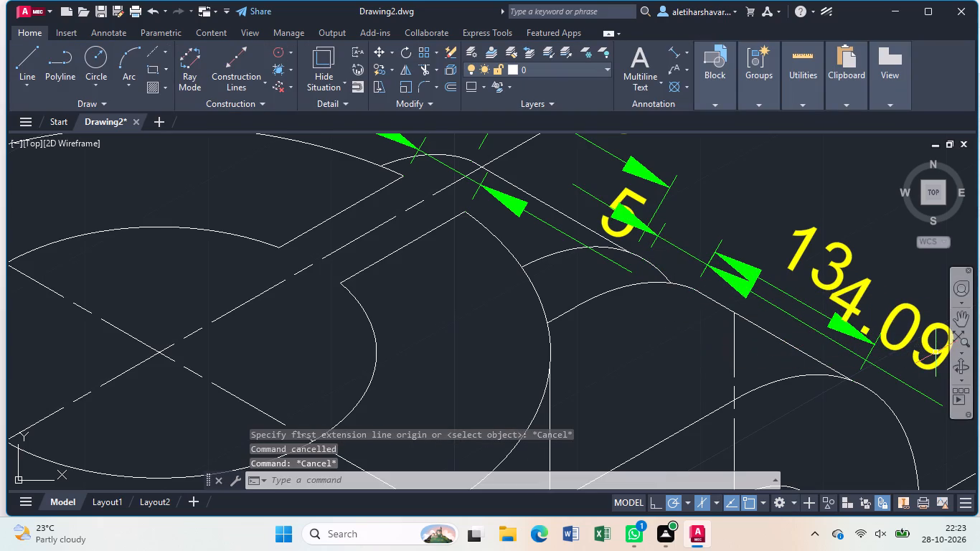
{"action": "left_click", "coordinate": [936, 352]}
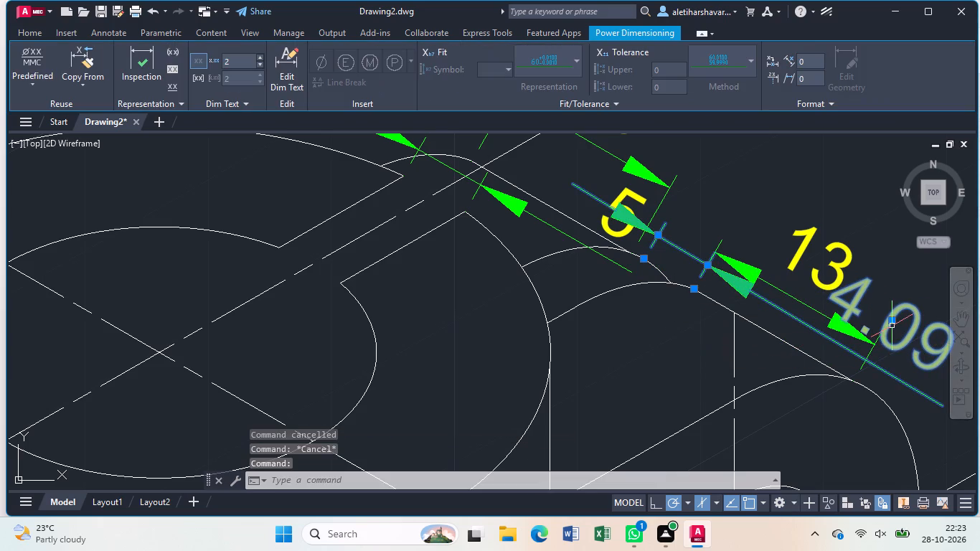
{"action": "left_click", "coordinate": [892, 323]}
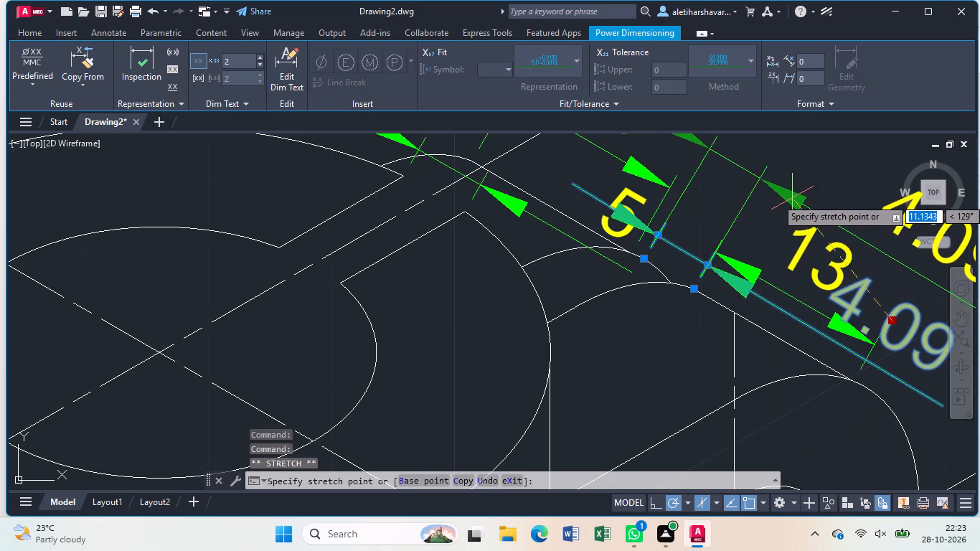
{"action": "left_click", "coordinate": [792, 197]}
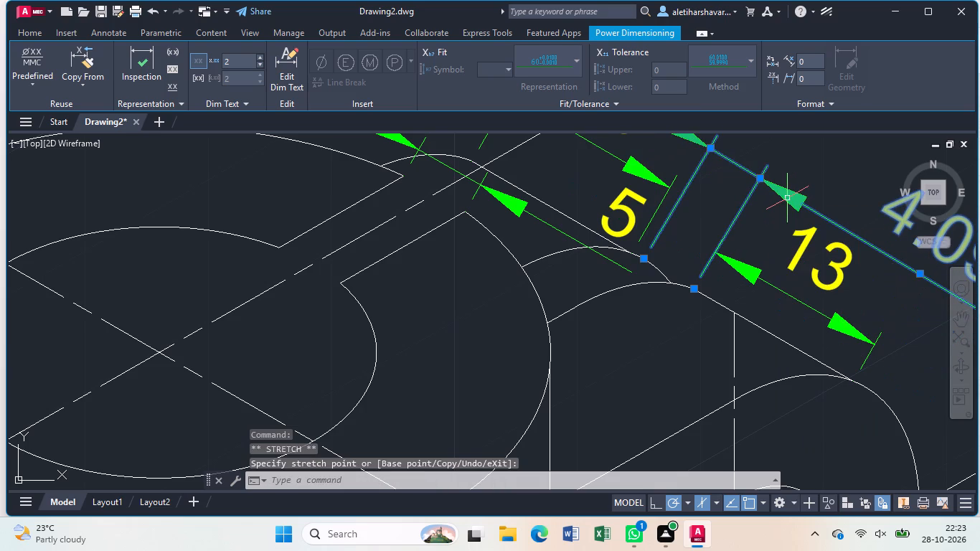
Override the text of the dimension across the lug gap with 5.
{"action": "left_click", "coordinate": [285, 66]}
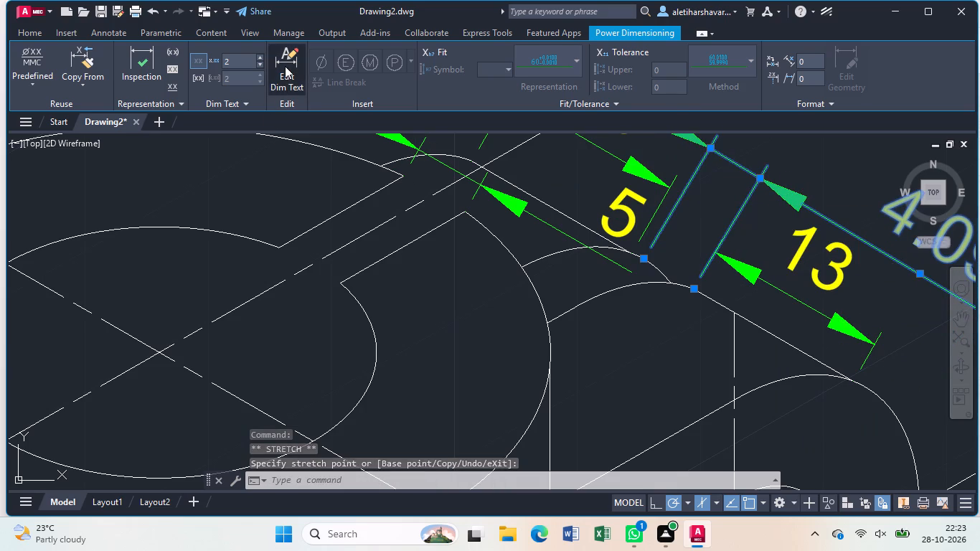
{"action": "key", "text": "BackSpace"}
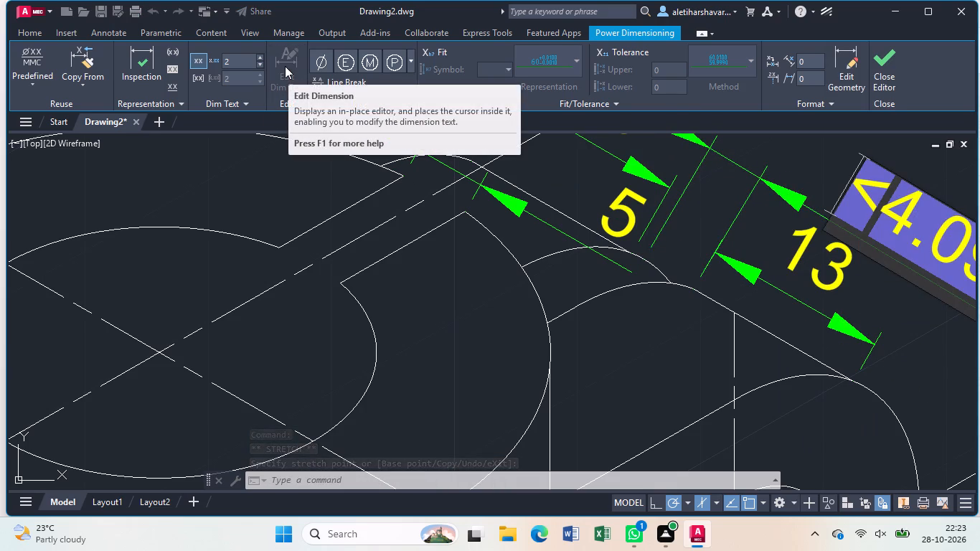
{"action": "key", "text": "5"}
{"action": "key", "text": "Return"}
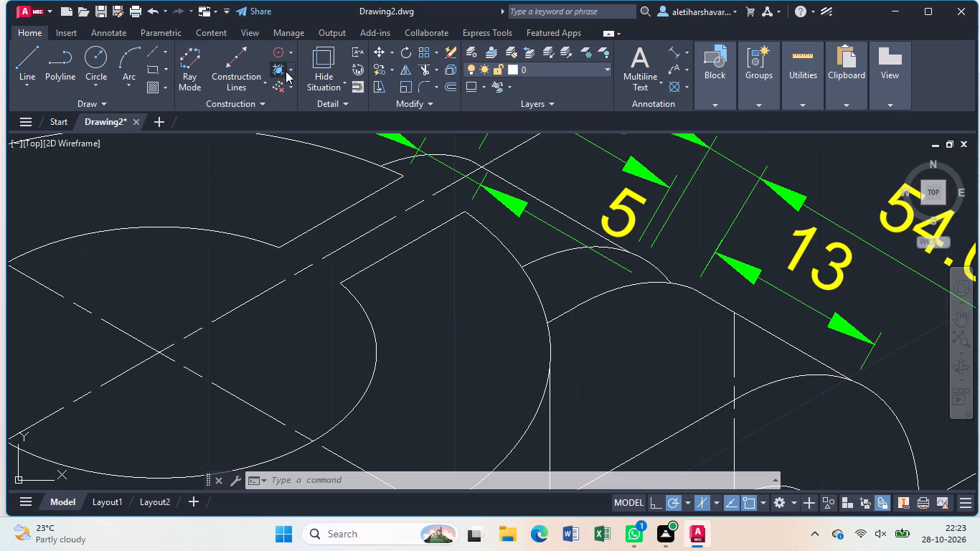
{"action": "scroll", "coordinate": [319, 121], "scroll_direction": "down", "scroll_amount": 3}
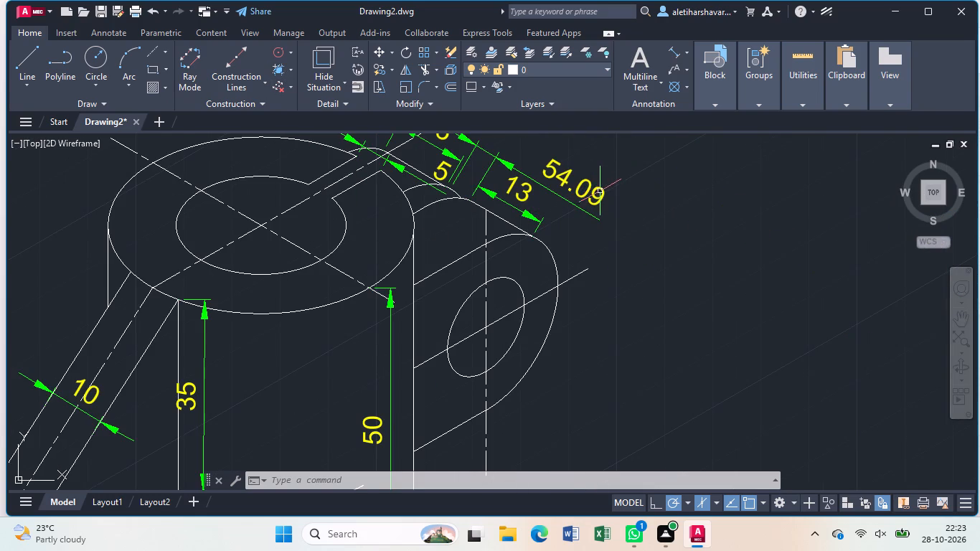
{"action": "left_click", "coordinate": [600, 191]}
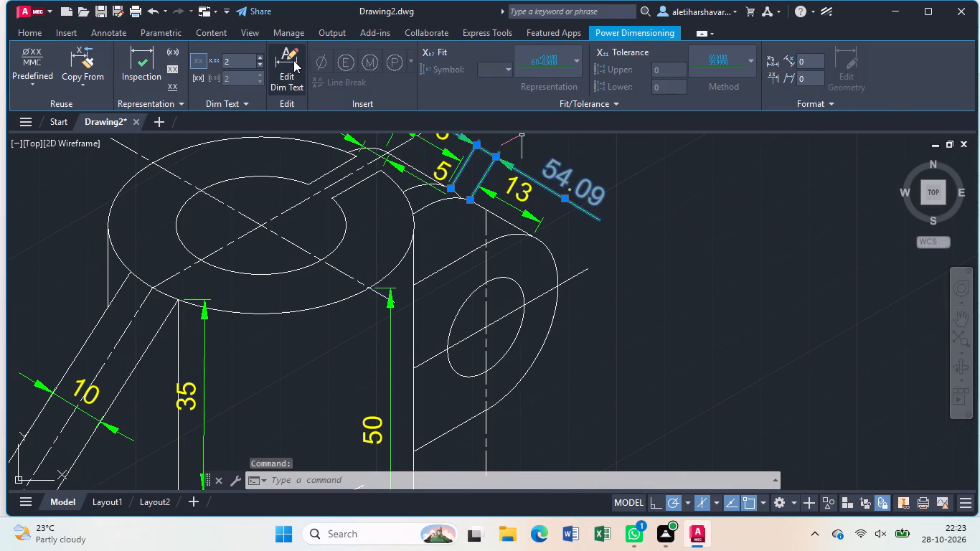
{"action": "left_click", "coordinate": [293, 60]}
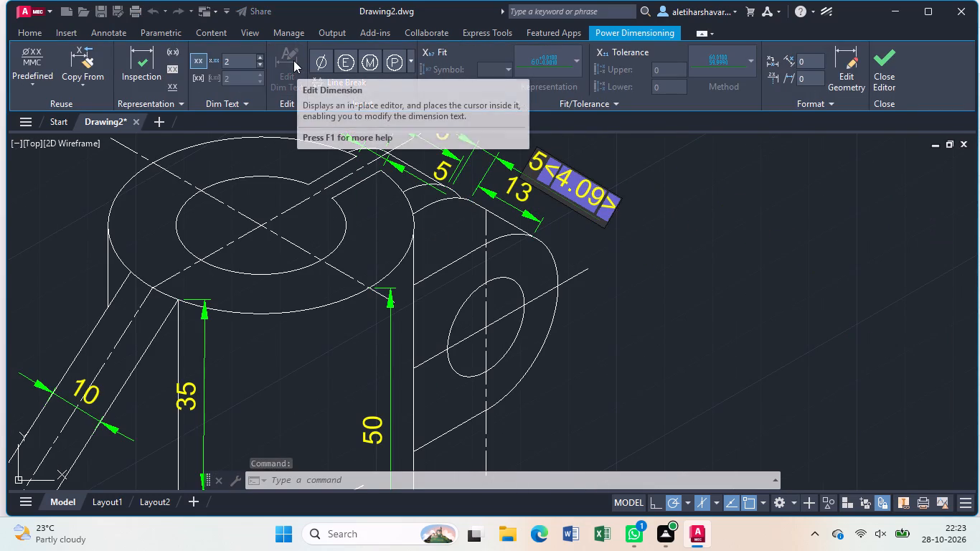
{"action": "key", "text": "BackSpace"}
{"action": "key", "text": "BackSpace"}
{"action": "key", "text": "BackSpace"}
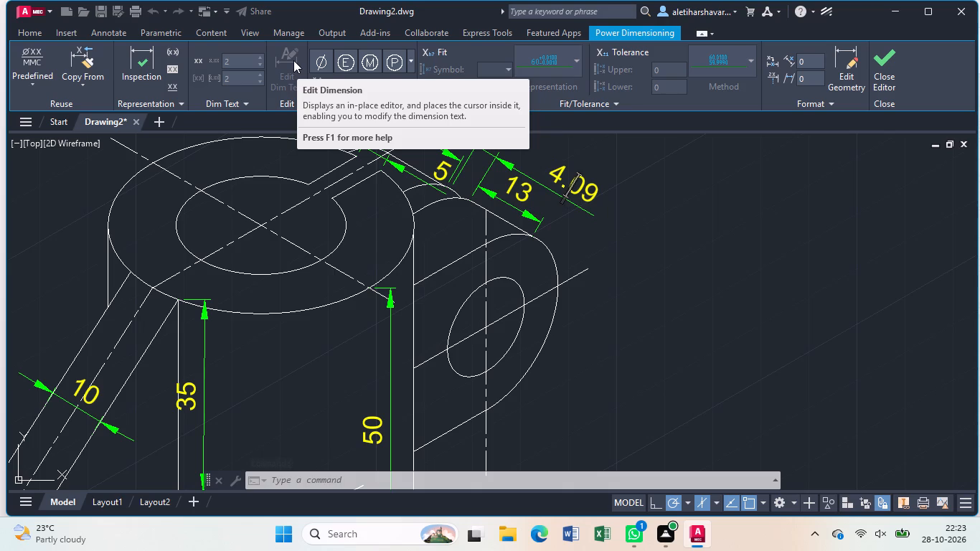
{"action": "key", "text": "BackSpace"}
{"action": "key", "text": "5"}
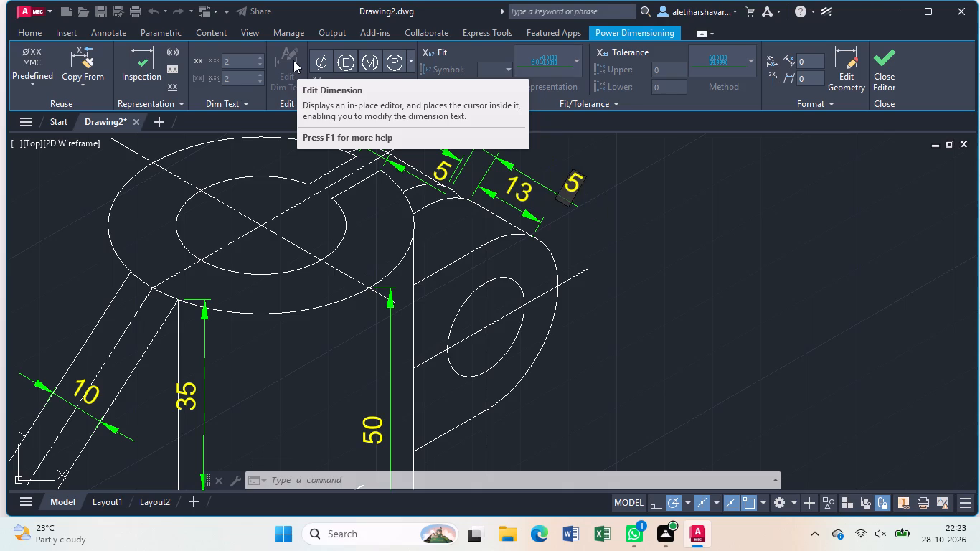
{"action": "key", "text": "Return"}
Move the lug-gap dimension's text to sit centrally between its extension lines, outside the two lug-thickness dimensions.
{"action": "scroll", "coordinate": [335, 123], "scroll_direction": "down", "scroll_amount": 2}
{"action": "scroll", "coordinate": [390, 190], "scroll_direction": "down", "scroll_amount": 1}
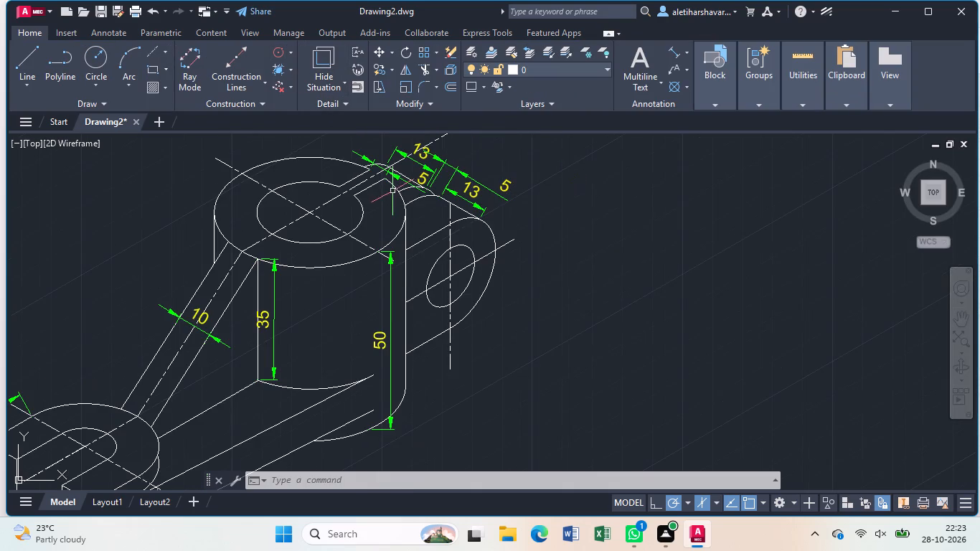
{"action": "left_click", "coordinate": [507, 184]}
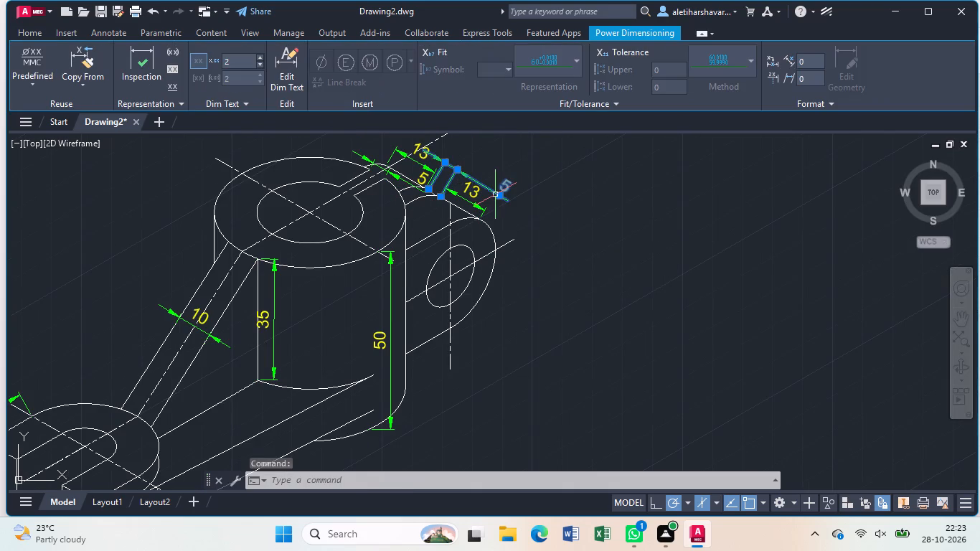
{"action": "left_click_drag", "start_coordinate": [497, 194], "coordinate": [493, 169]}
{"action": "left_click", "coordinate": [452, 150]}
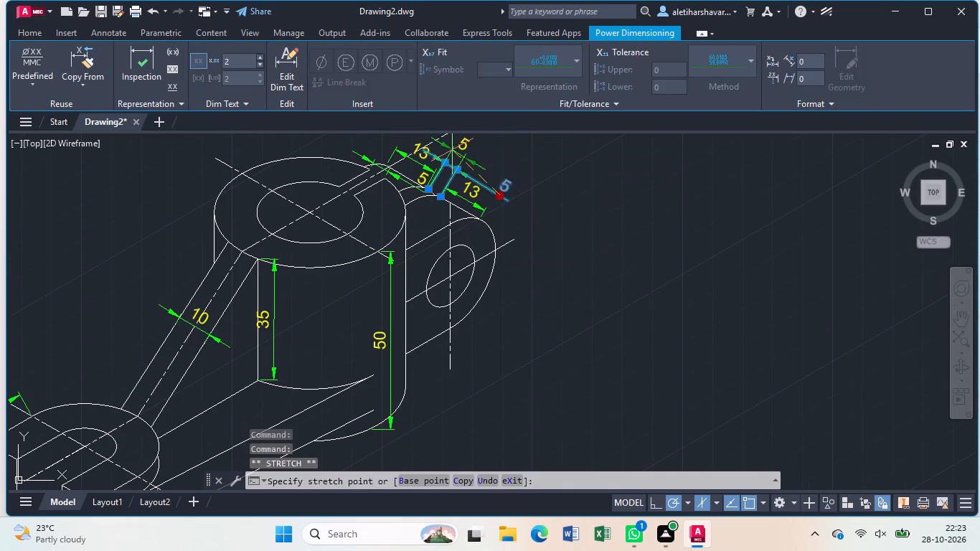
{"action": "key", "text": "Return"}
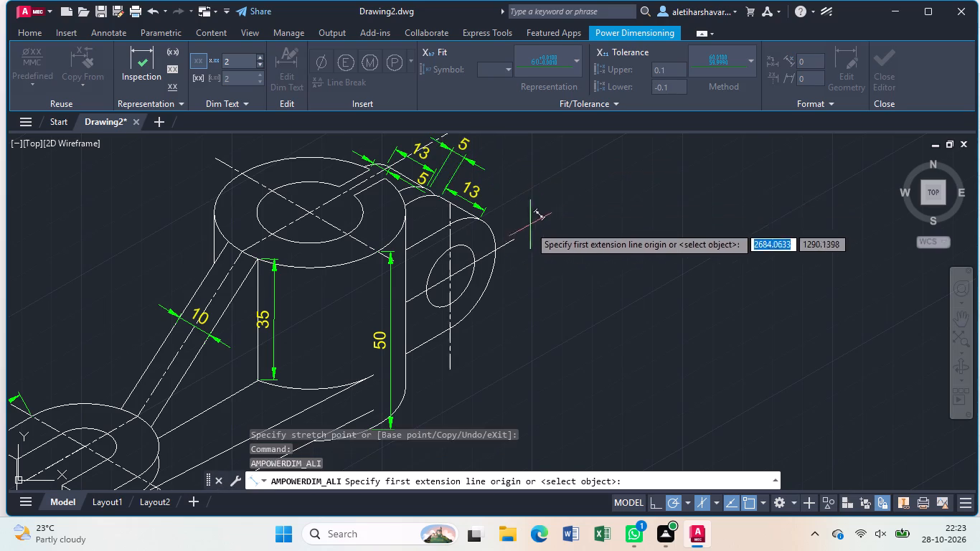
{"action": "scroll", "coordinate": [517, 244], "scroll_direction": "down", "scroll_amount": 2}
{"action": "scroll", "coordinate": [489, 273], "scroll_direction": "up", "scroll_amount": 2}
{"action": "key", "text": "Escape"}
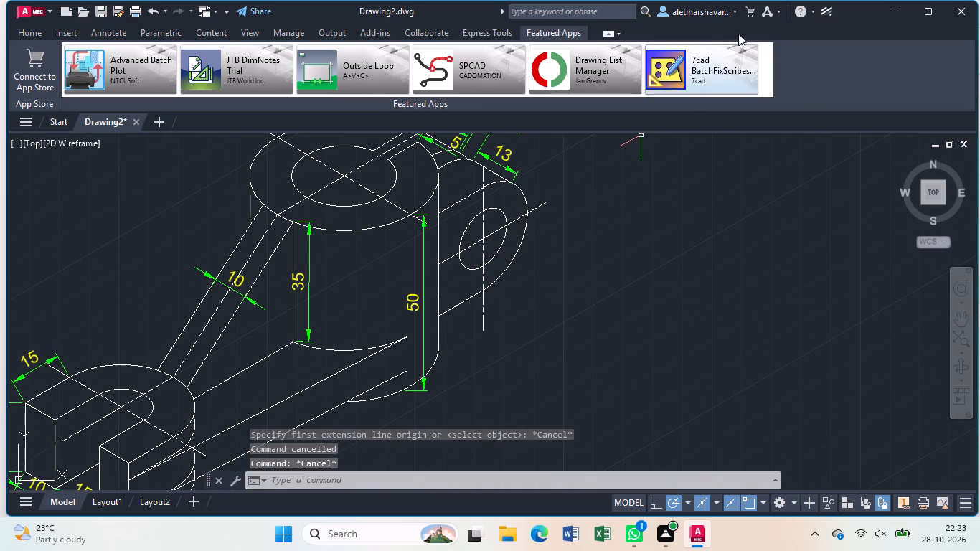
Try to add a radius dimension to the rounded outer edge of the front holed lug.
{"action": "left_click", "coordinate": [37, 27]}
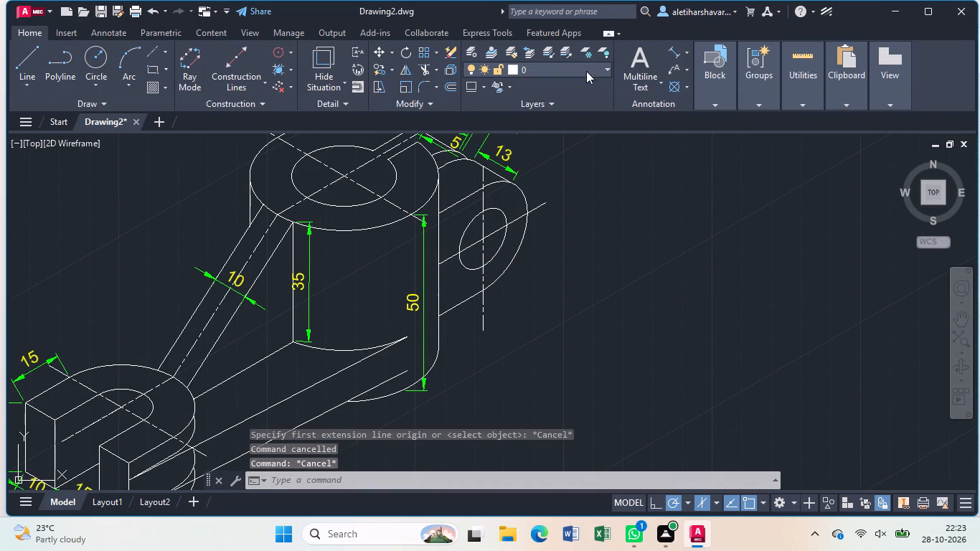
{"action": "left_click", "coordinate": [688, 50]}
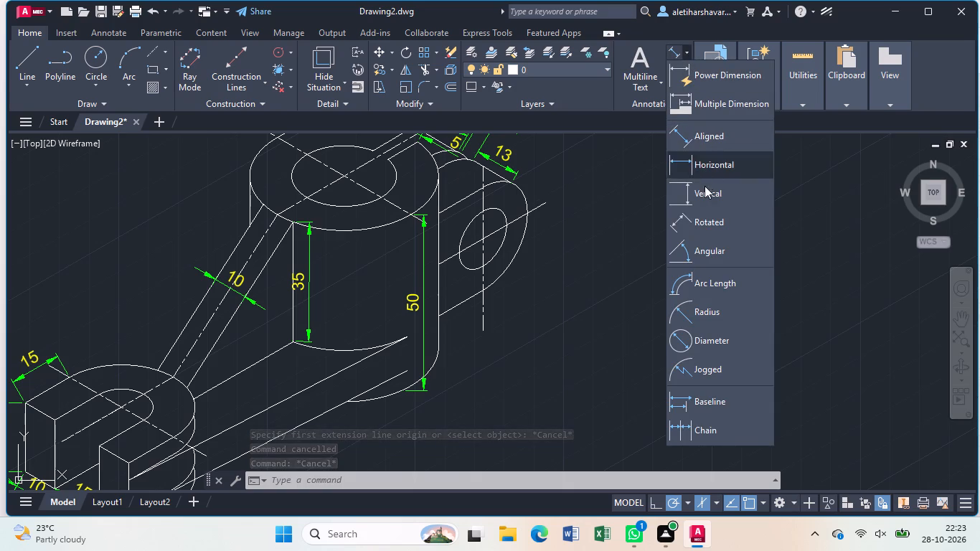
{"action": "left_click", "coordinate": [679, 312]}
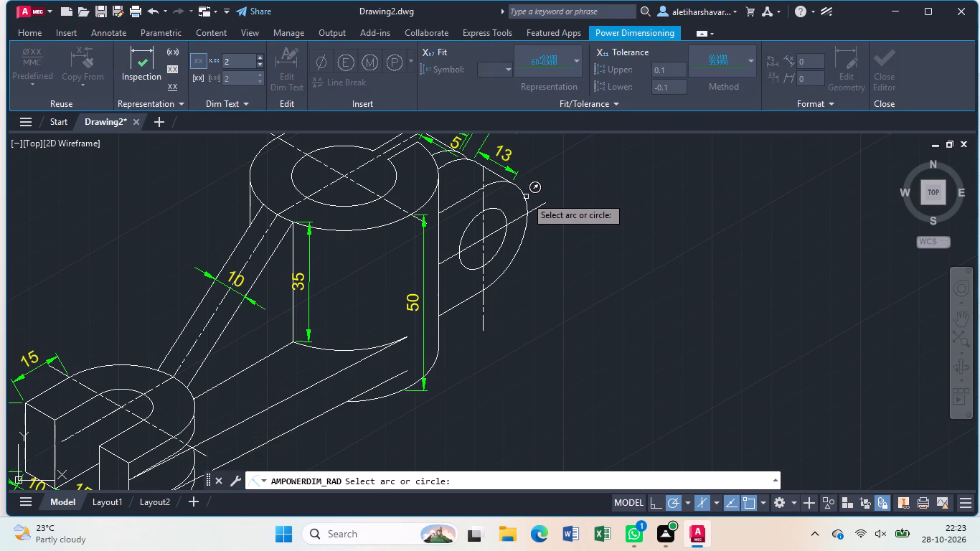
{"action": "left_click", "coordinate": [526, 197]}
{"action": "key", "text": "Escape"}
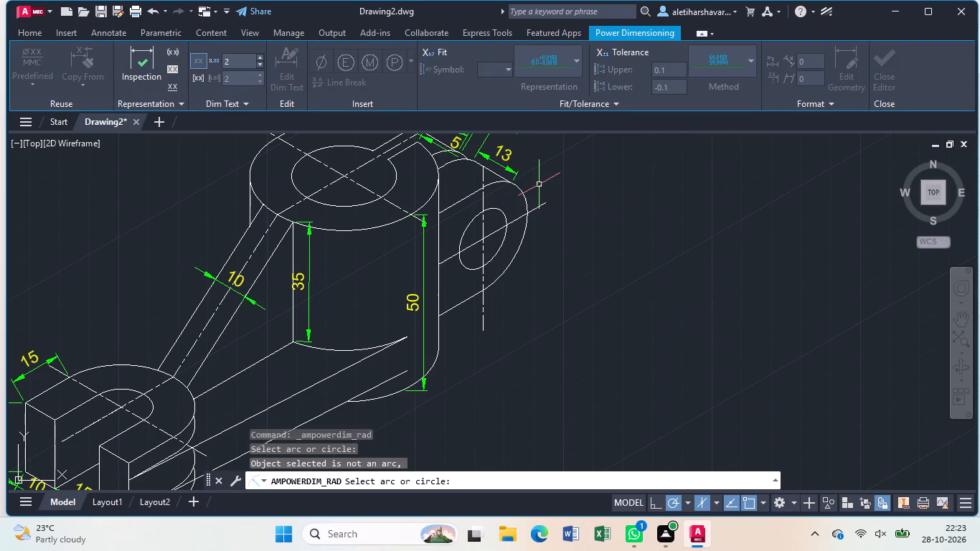
Add a multileader from the front holed lug's rounded outer edge with the yellow text R15, placed outside the part.
{"action": "type", "text": "ml"}
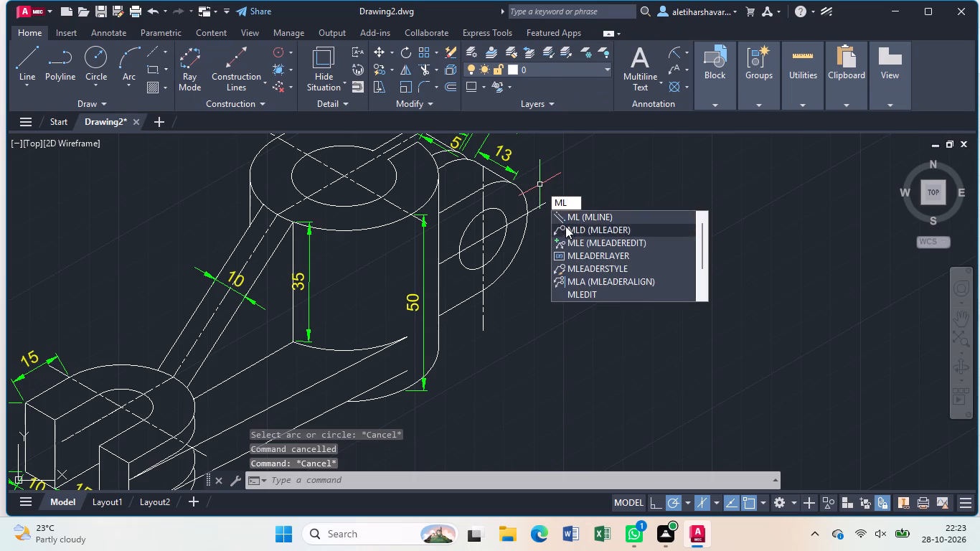
{"action": "left_click", "coordinate": [566, 227]}
{"action": "left_click", "coordinate": [528, 199]}
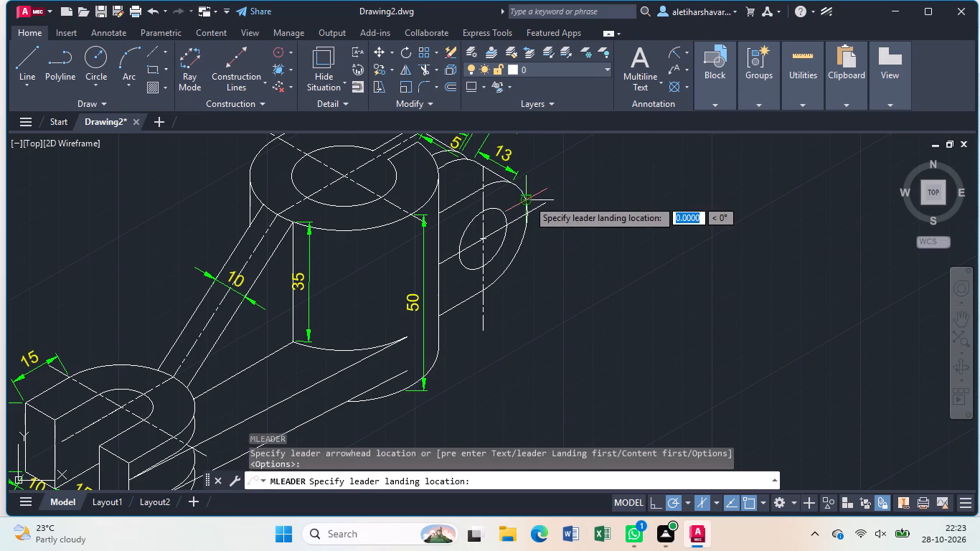
{"action": "left_click", "coordinate": [547, 189]}
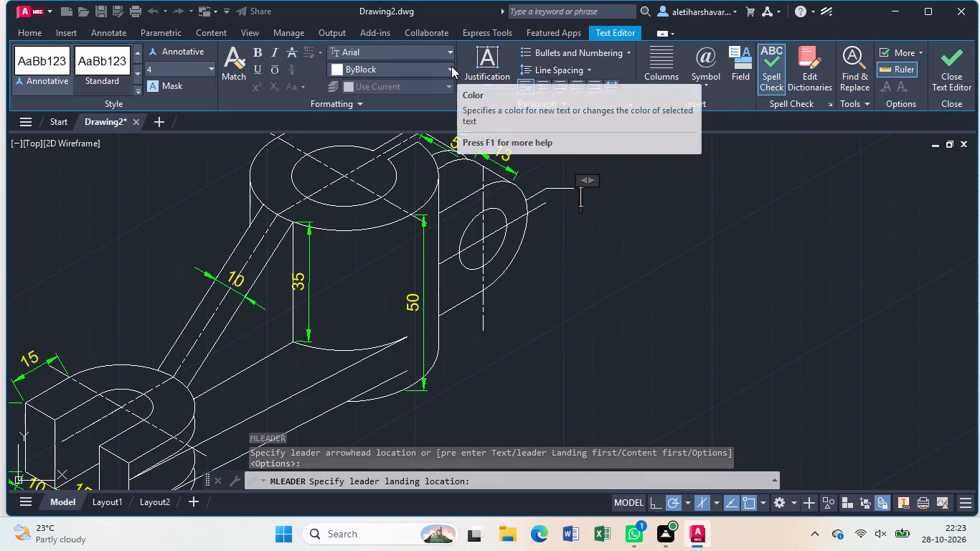
{"action": "left_click", "coordinate": [451, 66]}
{"action": "left_click", "coordinate": [352, 207]}
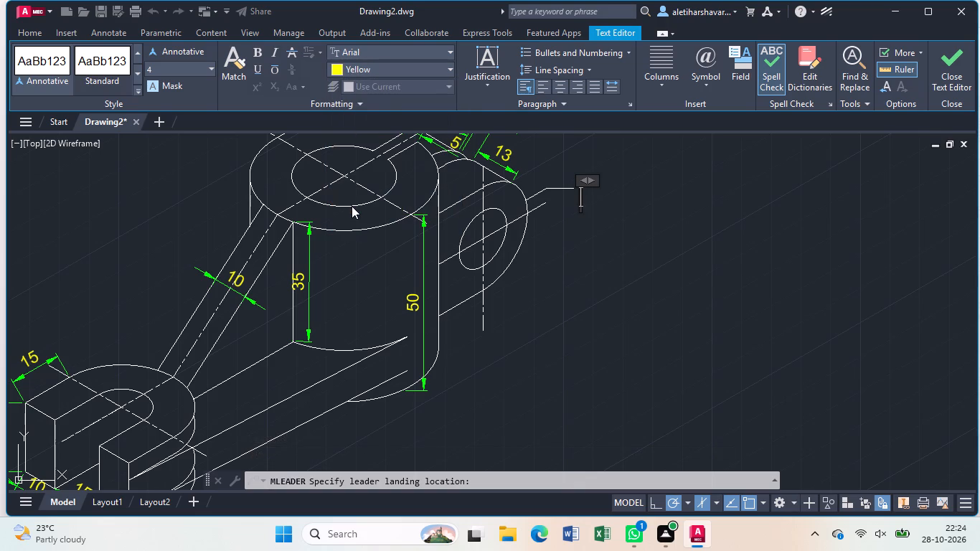
{"action": "type", "text": "R15"}
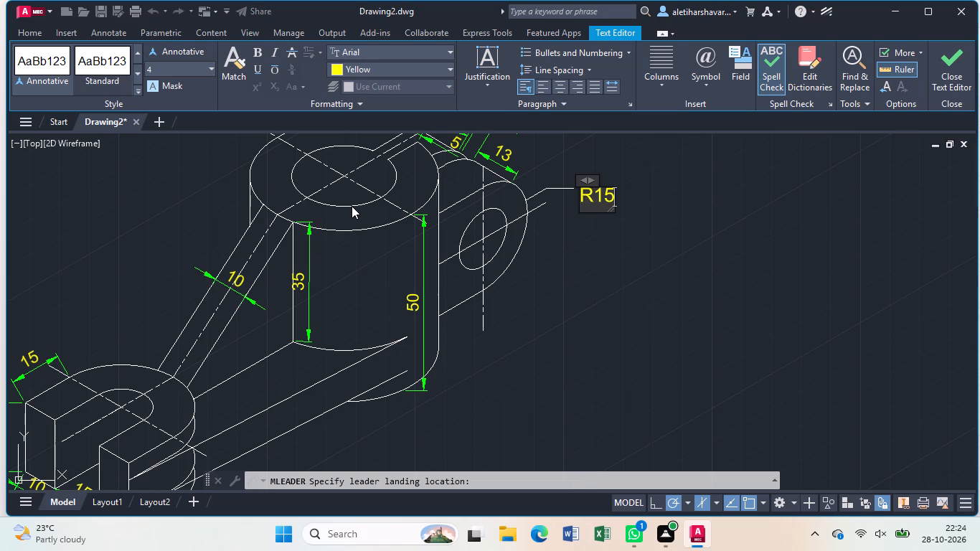
{"action": "key", "text": "1"}
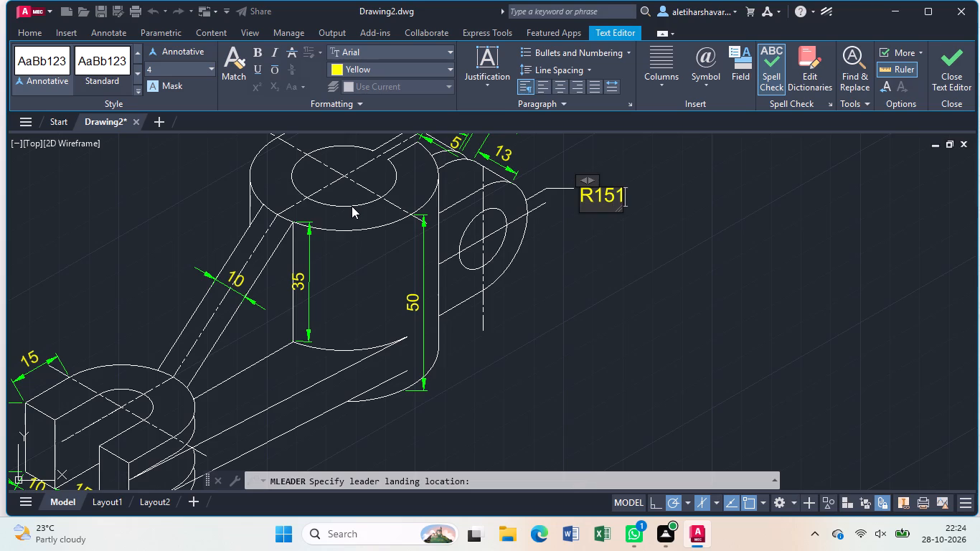
{"action": "key", "text": "BackSpace"}
{"action": "left_click", "coordinate": [352, 206]}
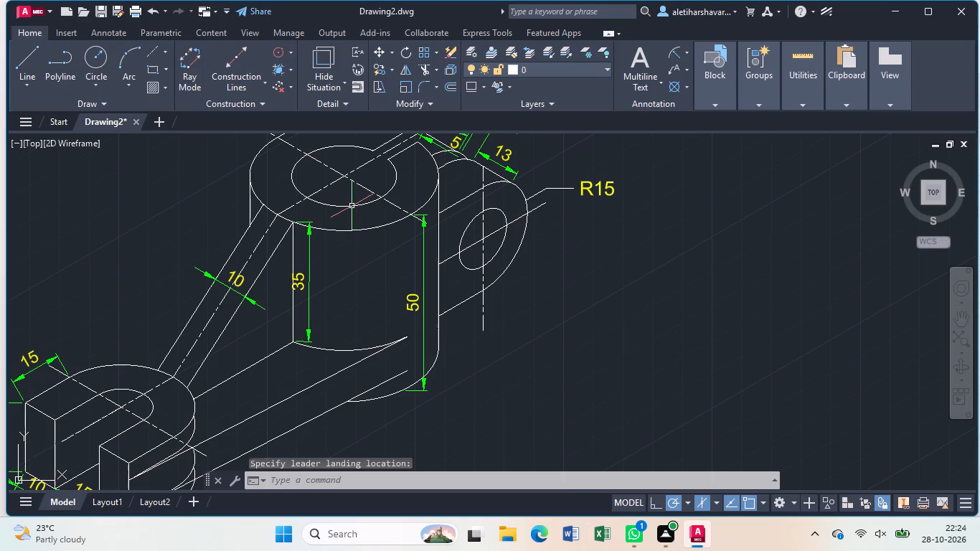
Add a multileader to the front lug's hole with the yellow text Ø15, placed outside the part below the R15 note.
{"action": "key", "text": "Return"}
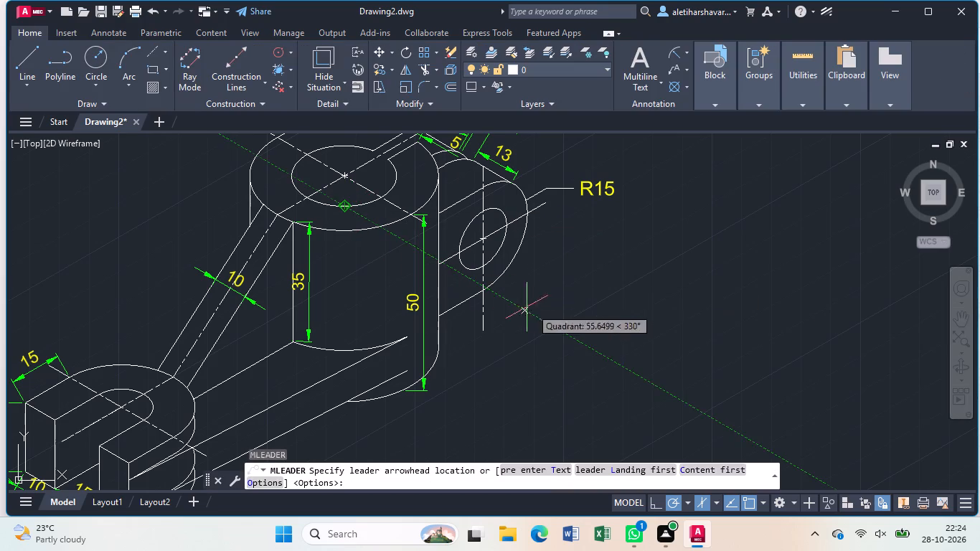
{"action": "left_click", "coordinate": [499, 250]}
{"action": "left_click", "coordinate": [549, 255]}
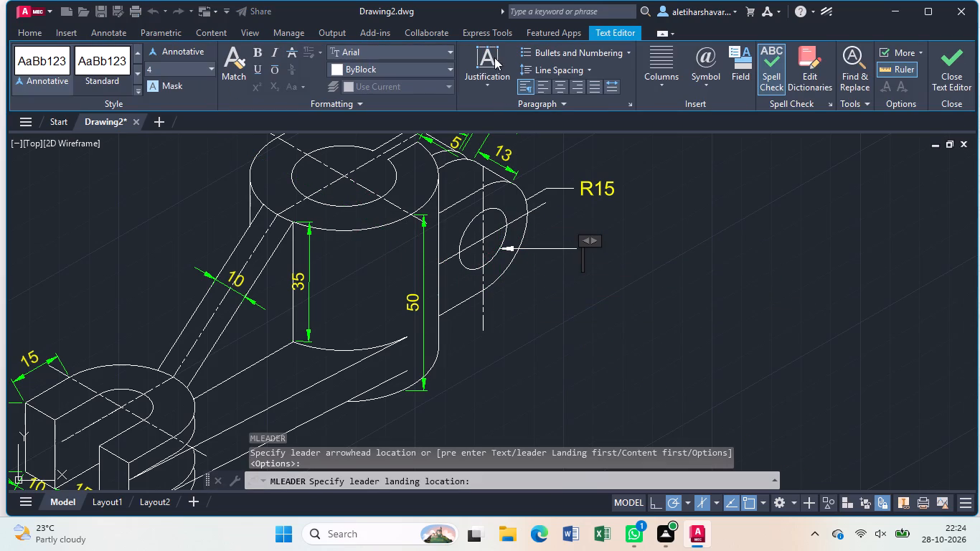
{"action": "left_click", "coordinate": [447, 67]}
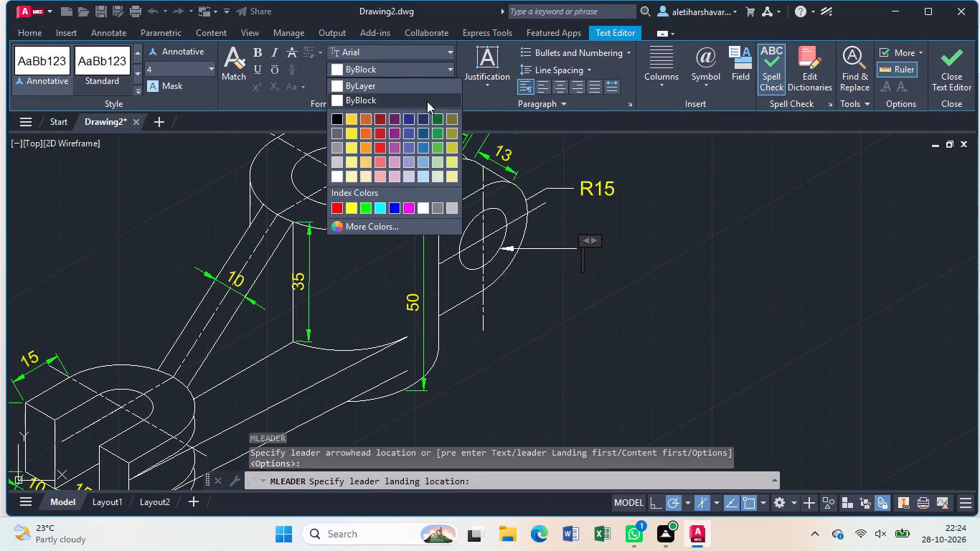
{"action": "left_click", "coordinate": [347, 205]}
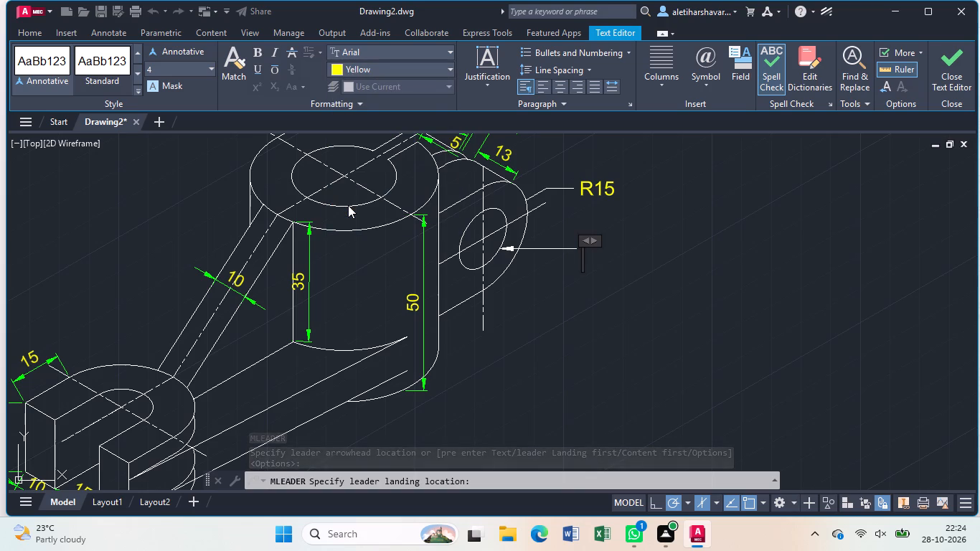
{"action": "type", "text": "%%C"}
{"action": "key", "text": "1"}
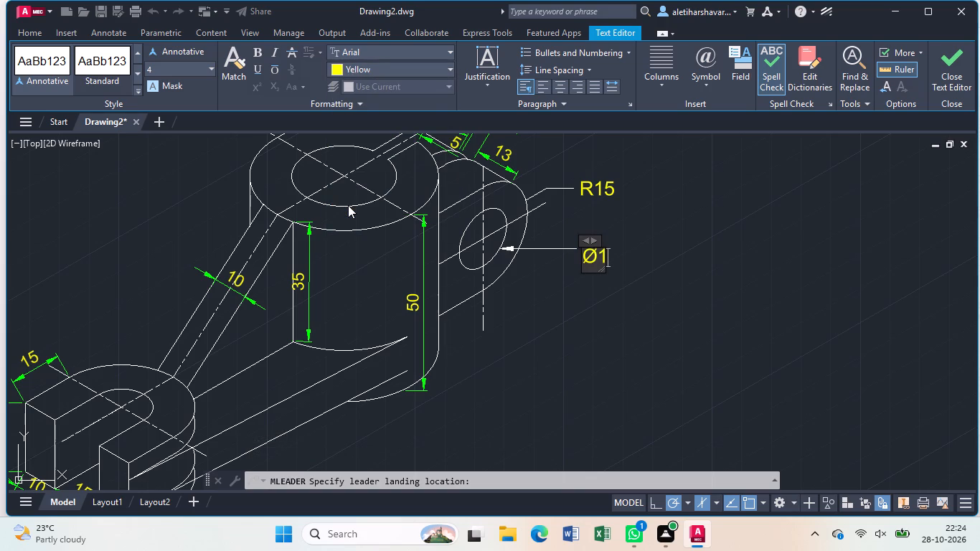
{"action": "key", "text": "5"}
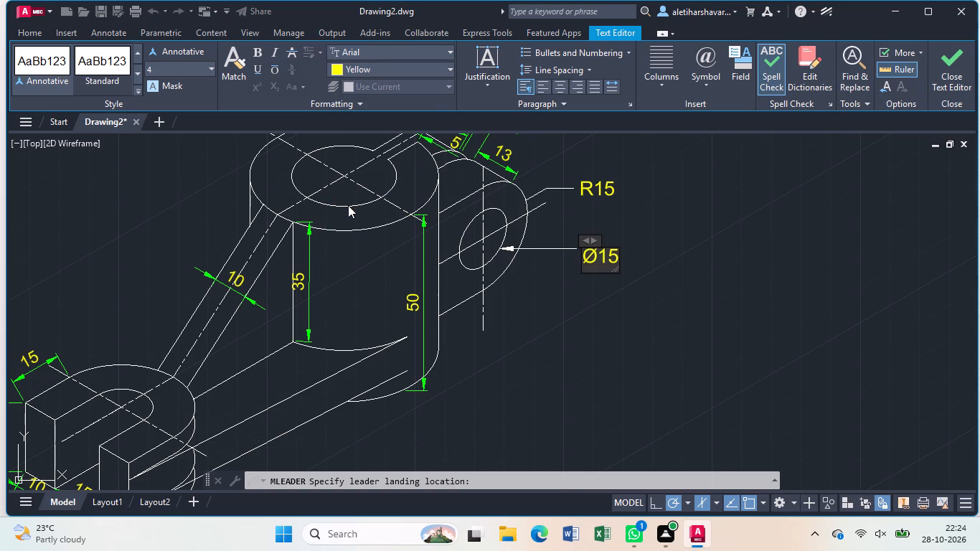
{"action": "left_click", "coordinate": [348, 205]}
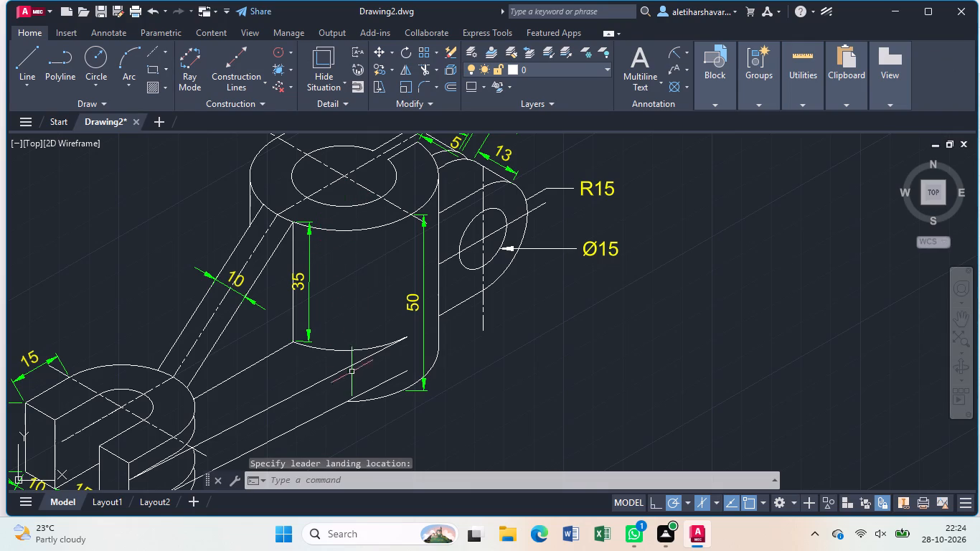
Add a multileader to the outer top arc of the U-shaped end with the yellow text R17.5, placed above the part.
{"action": "middle_click_drag", "start_coordinate": [364, 375], "coordinate": [532, 311]}
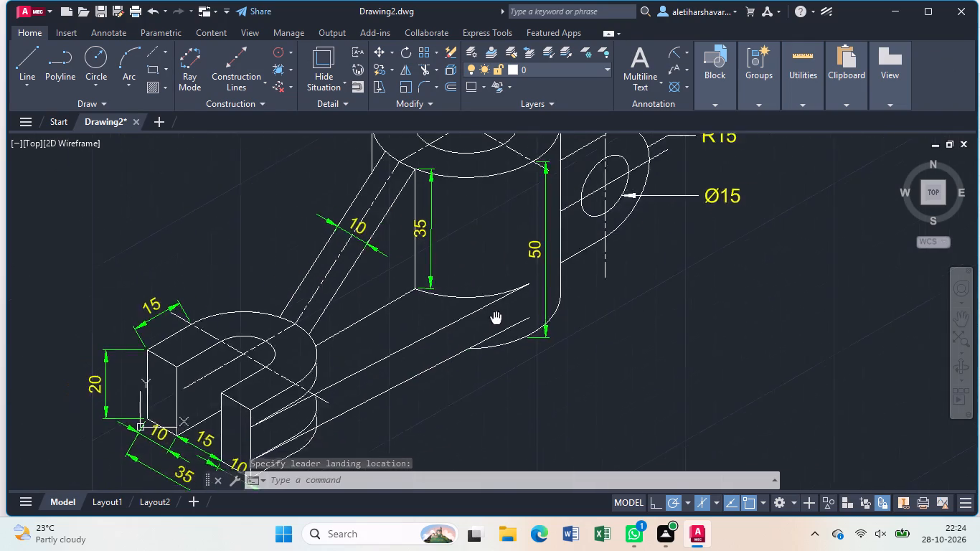
{"action": "middle_click_drag", "start_coordinate": [532, 311], "coordinate": [590, 301]}
{"action": "key", "text": "Return"}
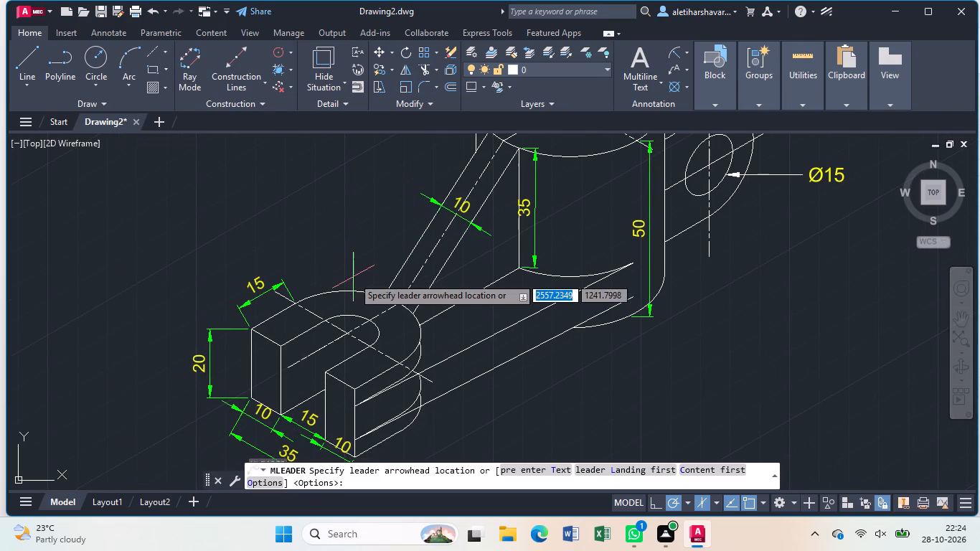
{"action": "left_click", "coordinate": [351, 292]}
{"action": "left_click", "coordinate": [334, 253]}
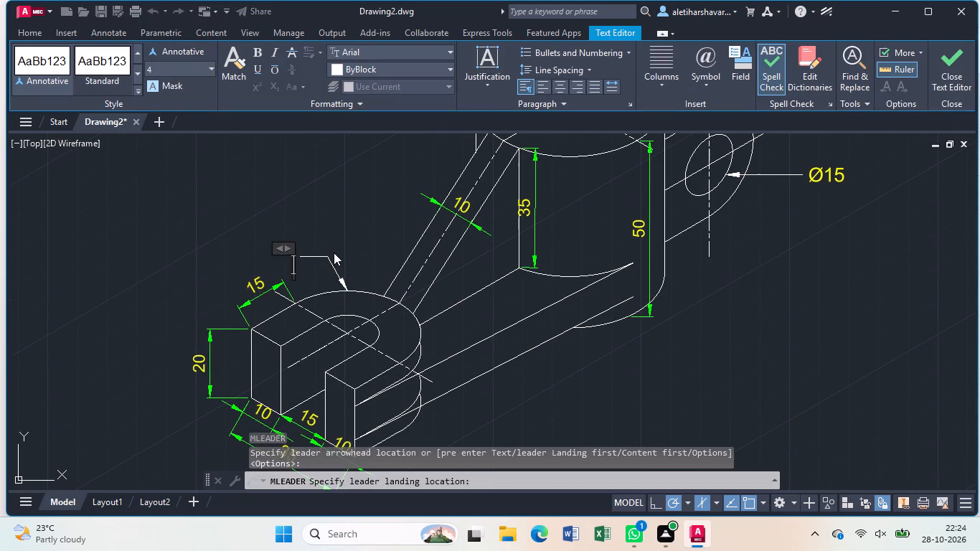
{"action": "left_click", "coordinate": [450, 70]}
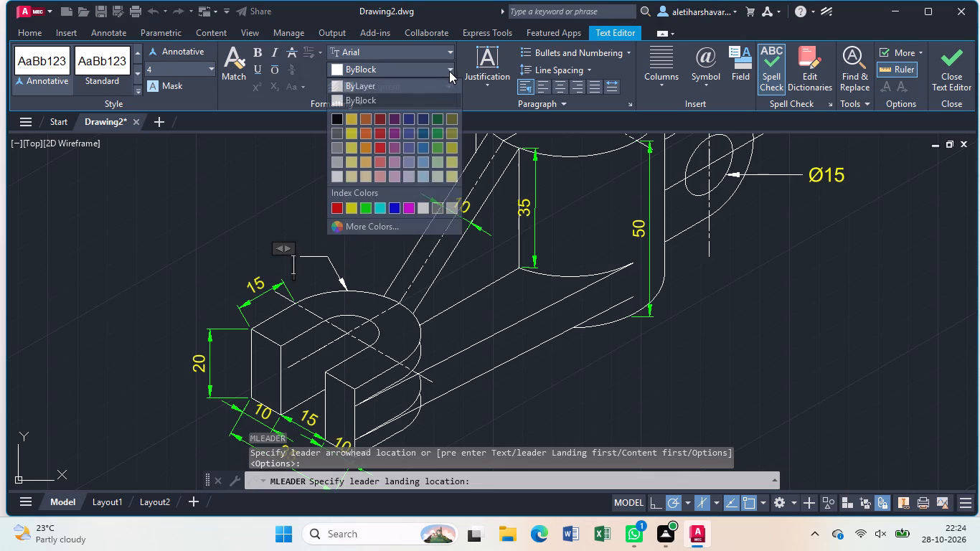
{"action": "left_click", "coordinate": [351, 209]}
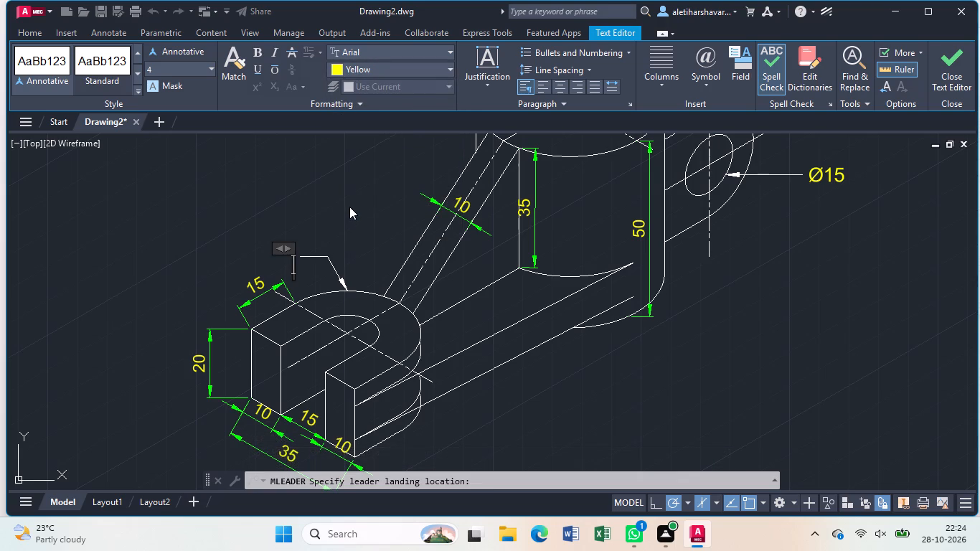
{"action": "type", "text": "R17"}
{"action": "type", "text": ".5"}
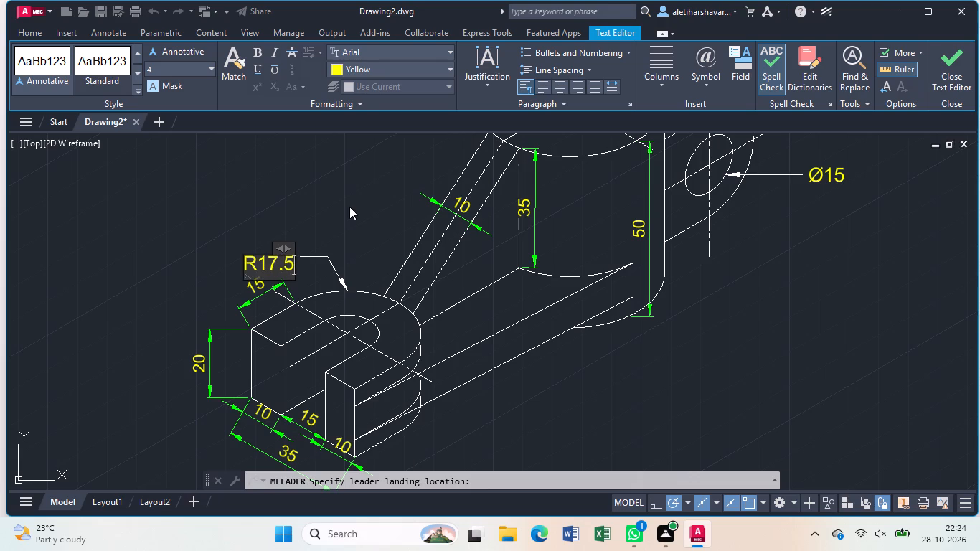
{"action": "left_click", "coordinate": [349, 207]}
Move the R17.5 leader text towards the rib, clear of the 15 dimension on the U-shaped end.
{"action": "left_click", "coordinate": [328, 255]}
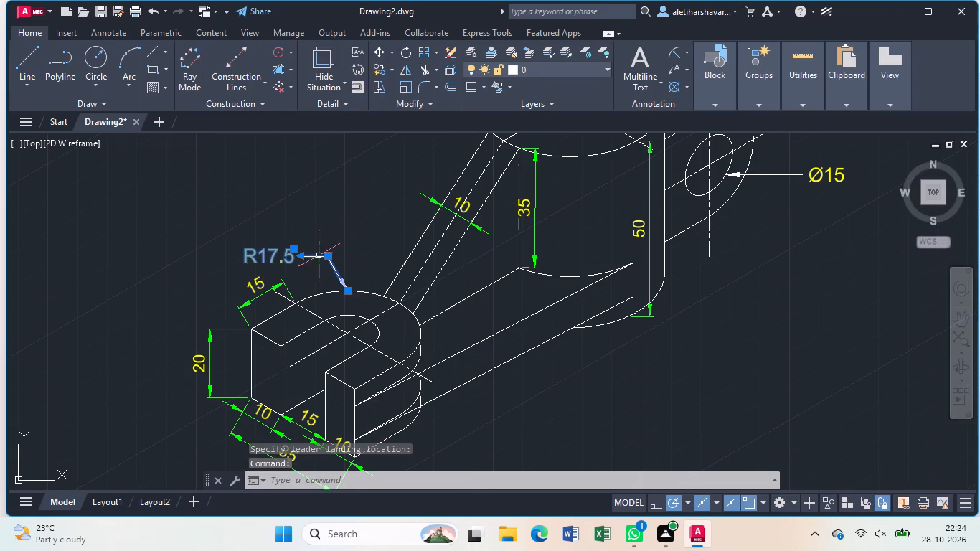
{"action": "left_click", "coordinate": [296, 248]}
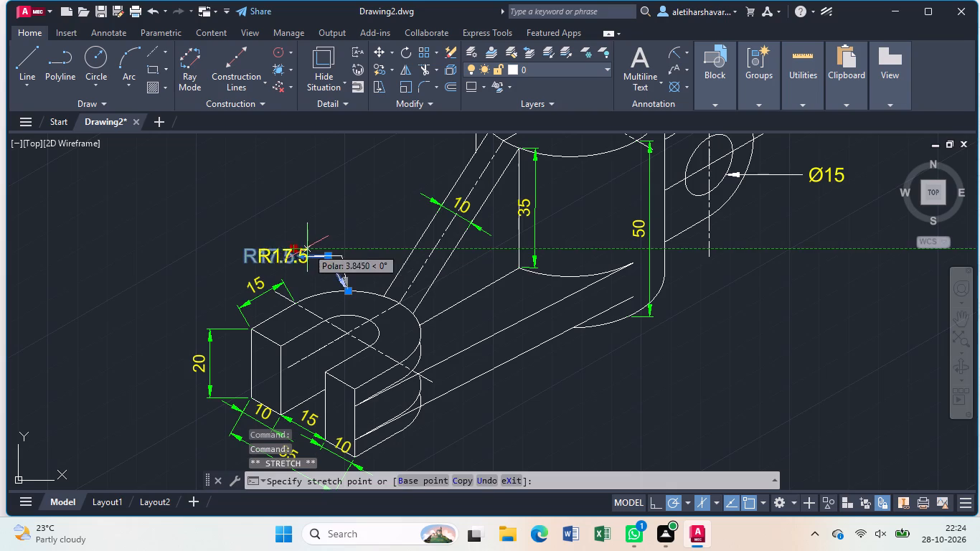
{"action": "left_click", "coordinate": [366, 240]}
{"action": "key", "text": "Escape"}
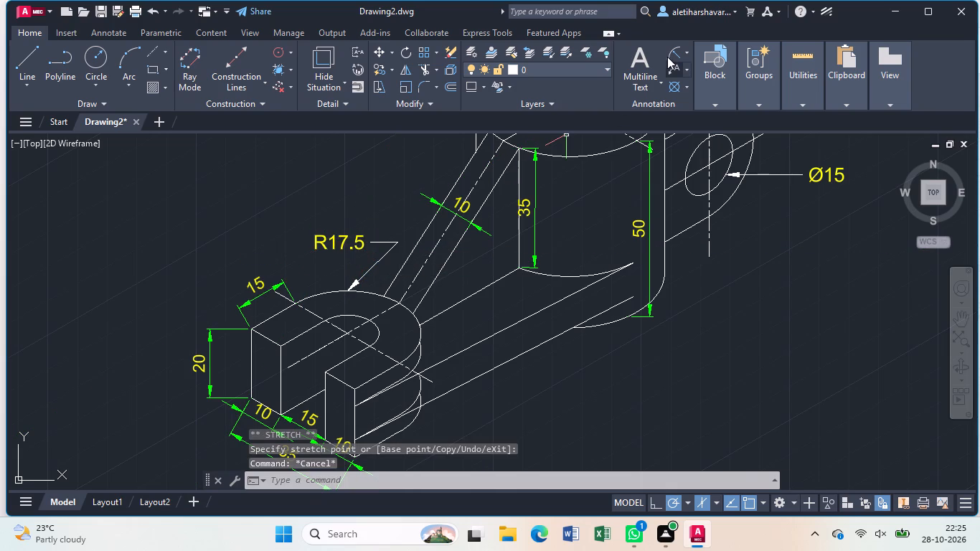
Add a multileader to the inner top arc of the U-shaped end with the yellow text R7.5, placed above the part.
{"action": "type", "text": "ml"}
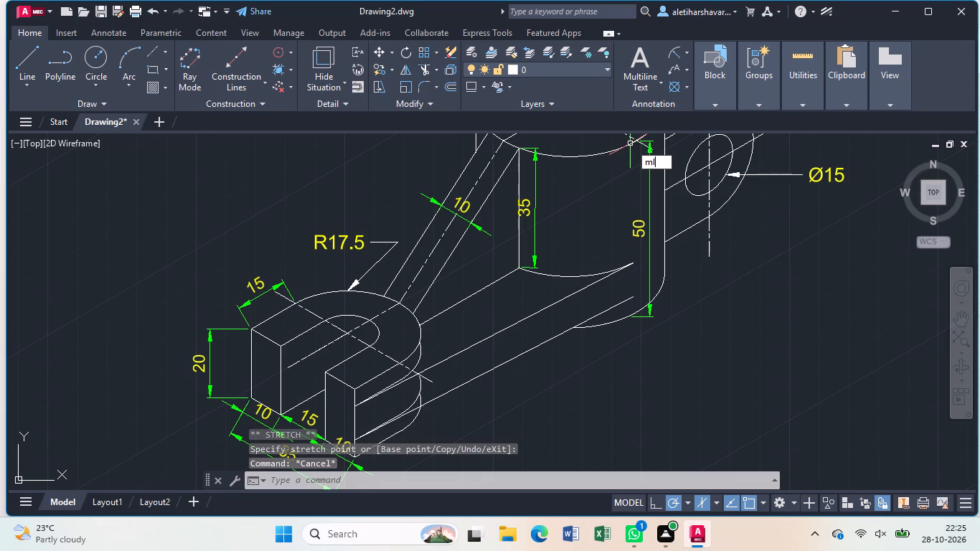
{"action": "left_click", "coordinate": [670, 185]}
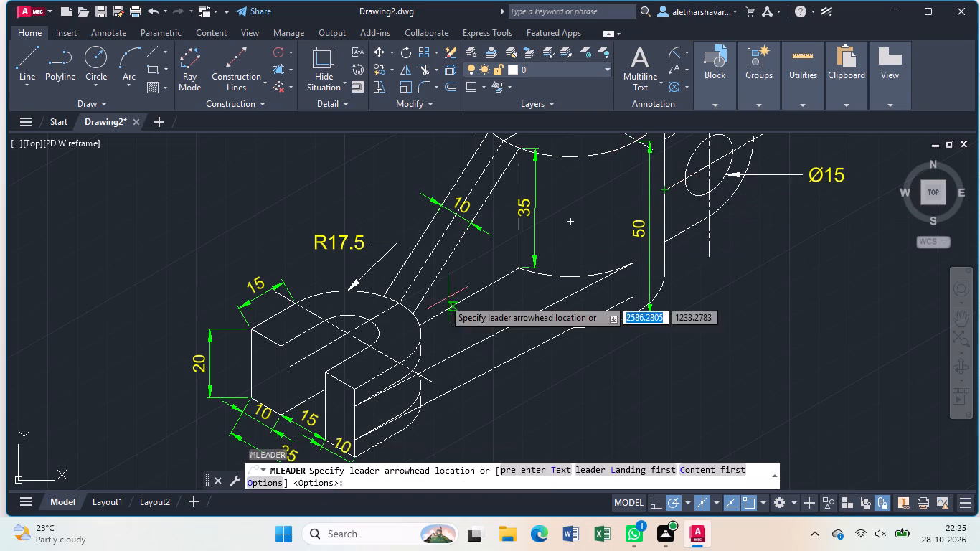
{"action": "left_click", "coordinate": [342, 314]}
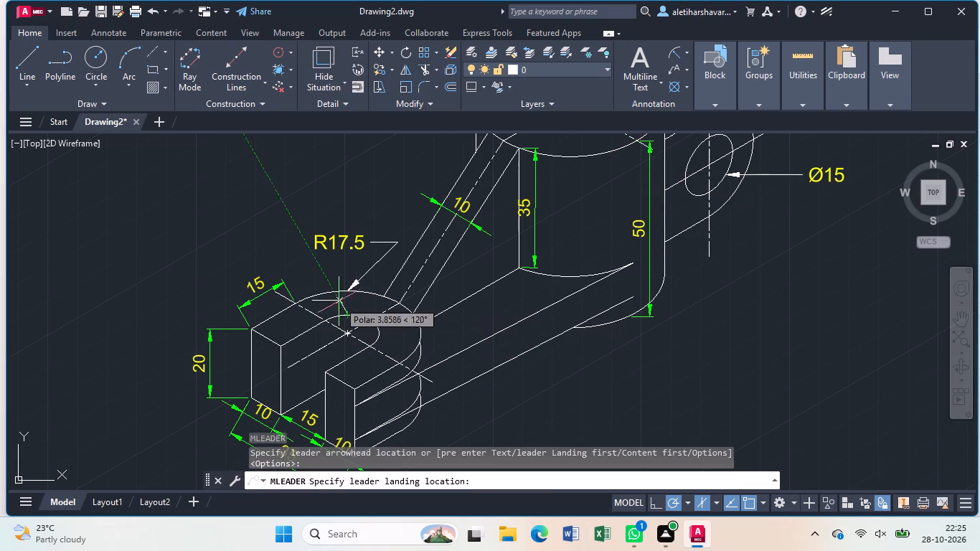
{"action": "left_click", "coordinate": [331, 271]}
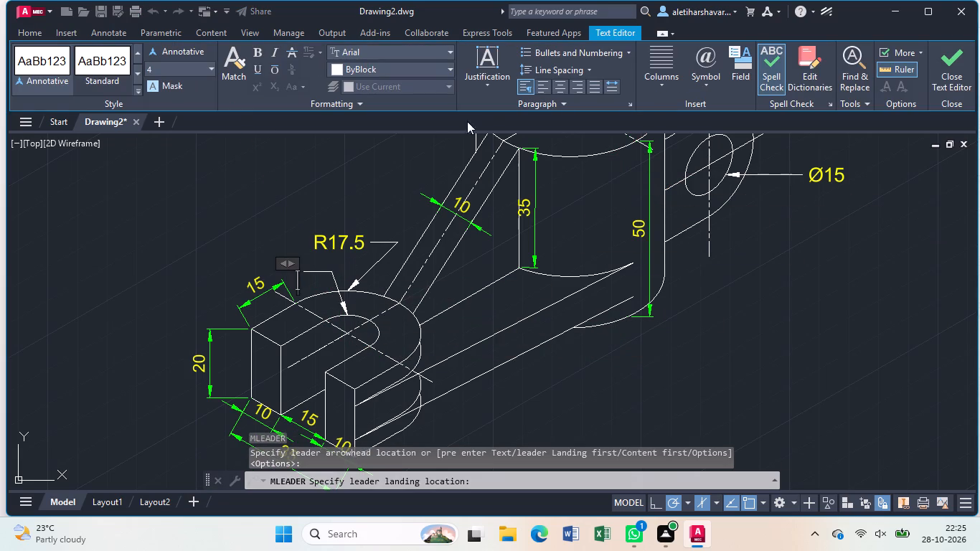
{"action": "left_click", "coordinate": [447, 67]}
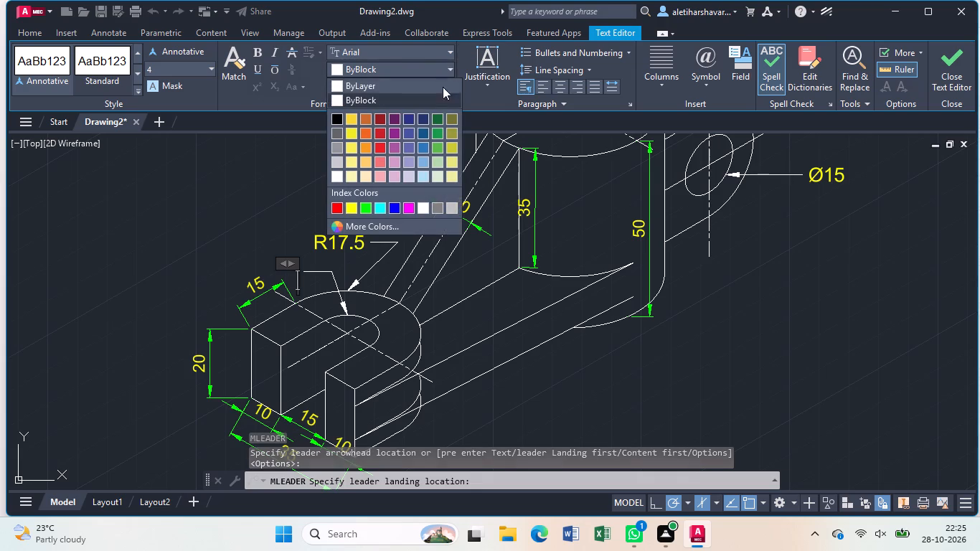
{"action": "left_click", "coordinate": [345, 207]}
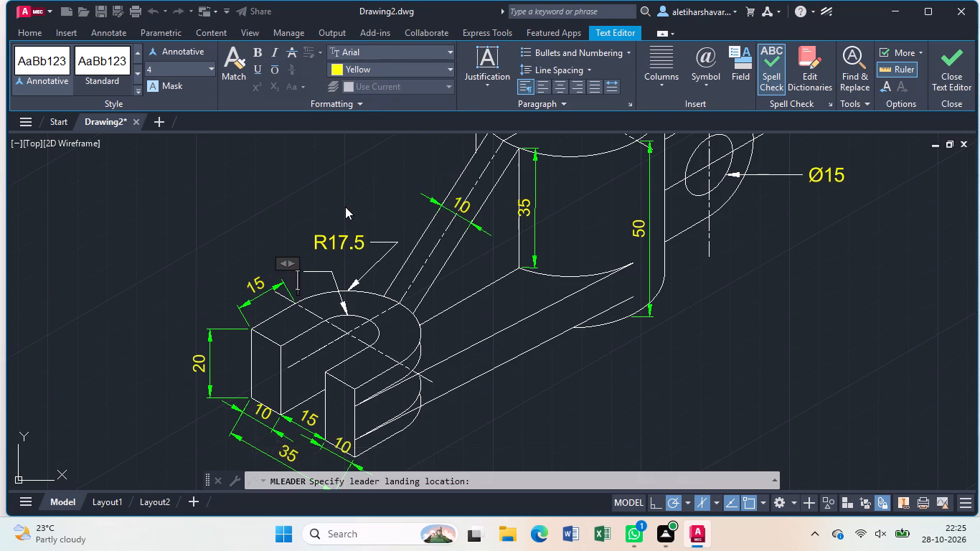
{"action": "type", "text": "R7"}
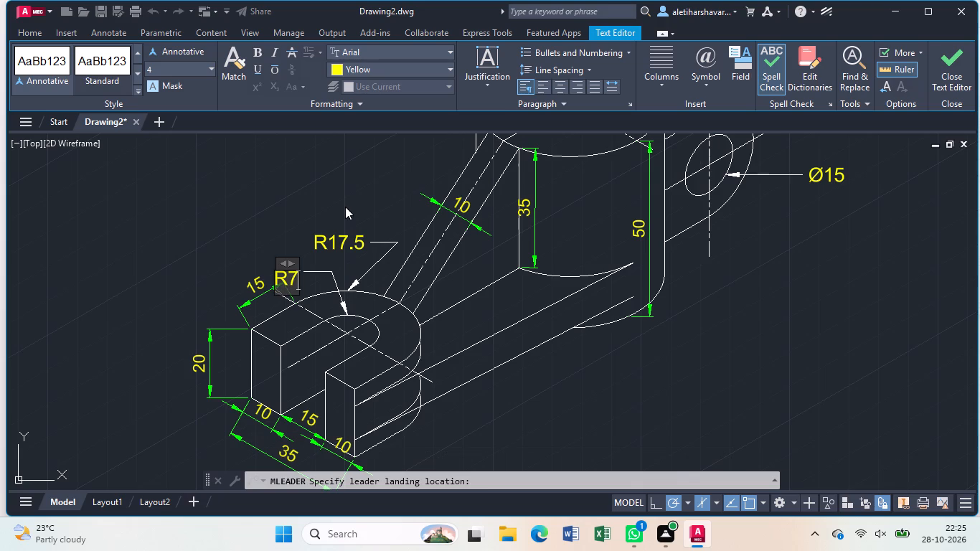
{"action": "type", "text": ".5"}
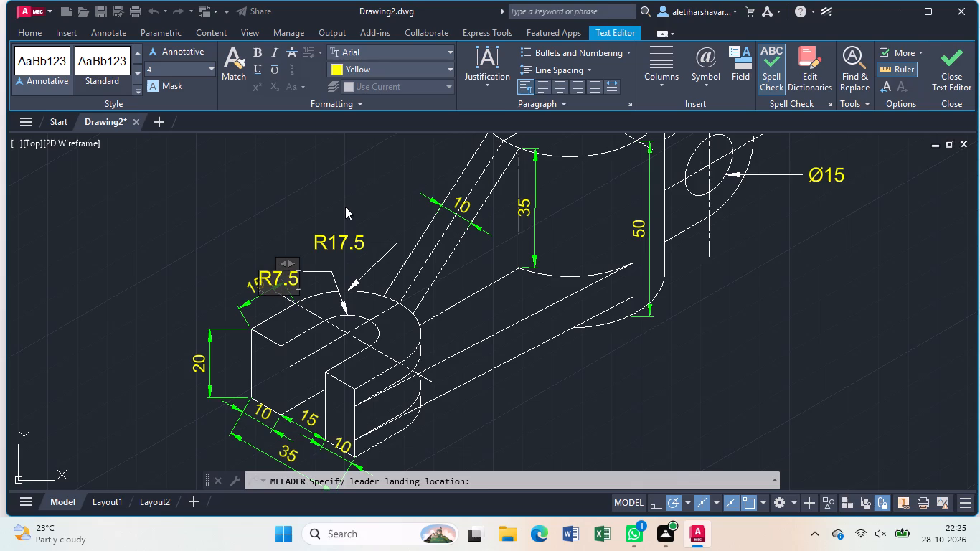
{"action": "left_click", "coordinate": [345, 207]}
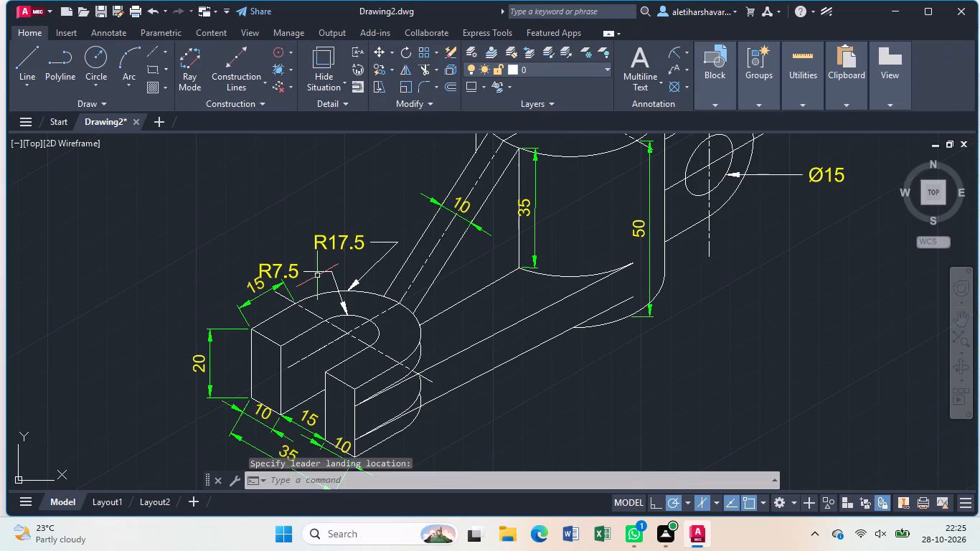
Move the R7.5 leader text straight above the inner arc, just below the R17.5 note and clear of the 15 dimension.
{"action": "left_click", "coordinate": [321, 270]}
{"action": "left_click", "coordinate": [298, 260]}
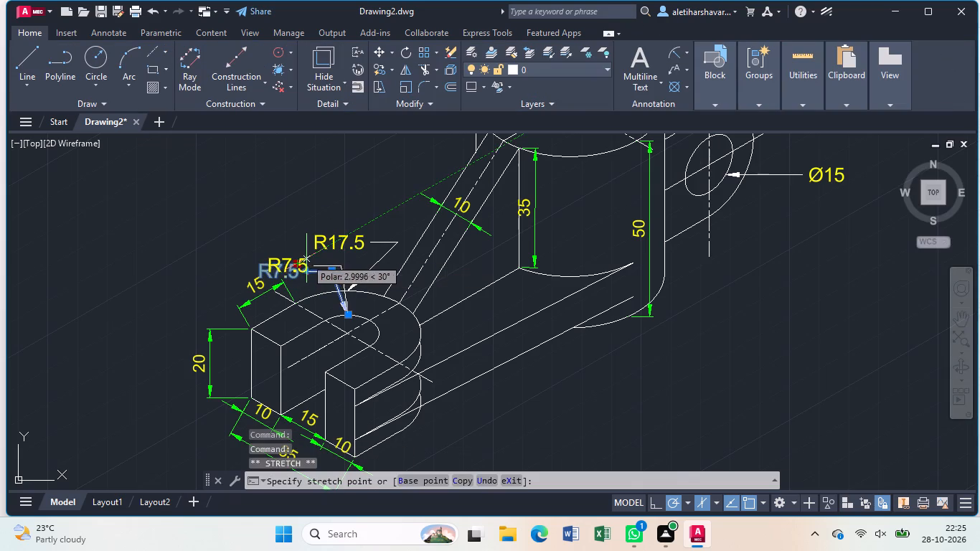
{"action": "left_click", "coordinate": [316, 258]}
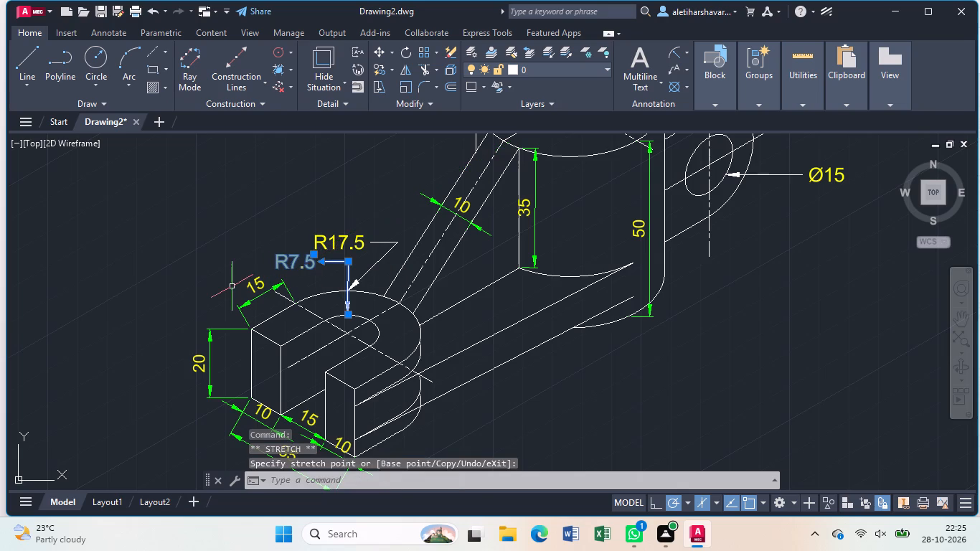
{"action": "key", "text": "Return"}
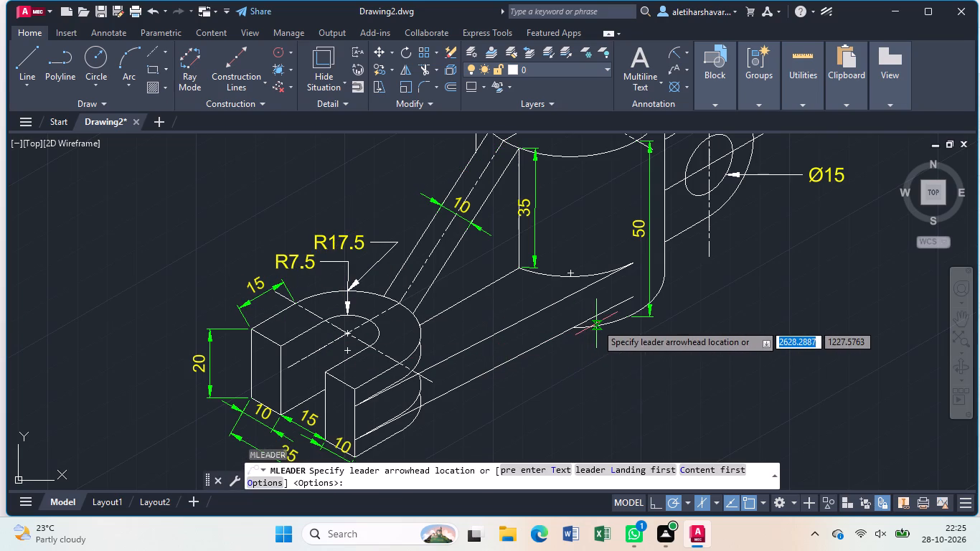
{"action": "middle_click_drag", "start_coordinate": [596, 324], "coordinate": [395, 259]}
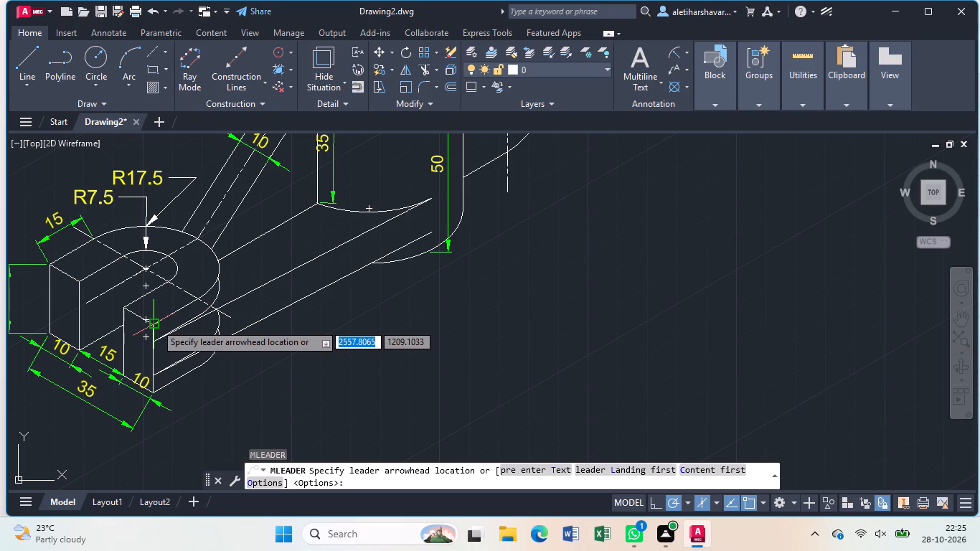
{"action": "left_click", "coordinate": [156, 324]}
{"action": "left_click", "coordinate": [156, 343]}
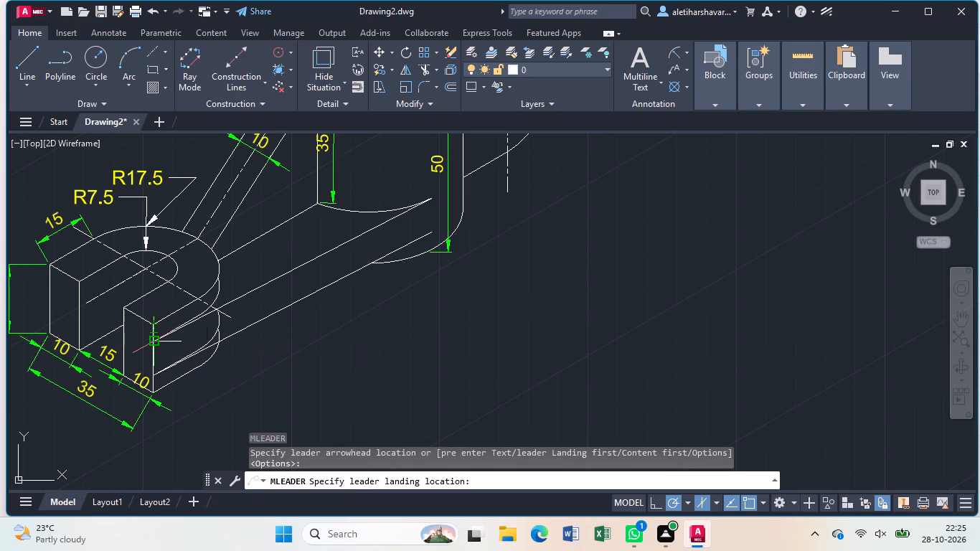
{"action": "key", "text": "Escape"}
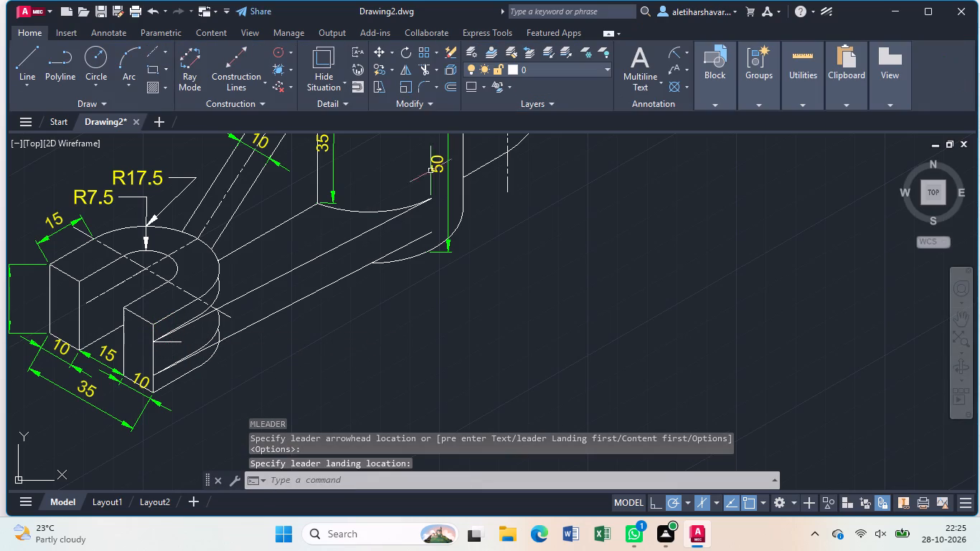
Add a vertical dimension from the top corner of the U-shaped end's front prong down to the arm's upper side edge.
{"action": "left_click", "coordinate": [688, 49]}
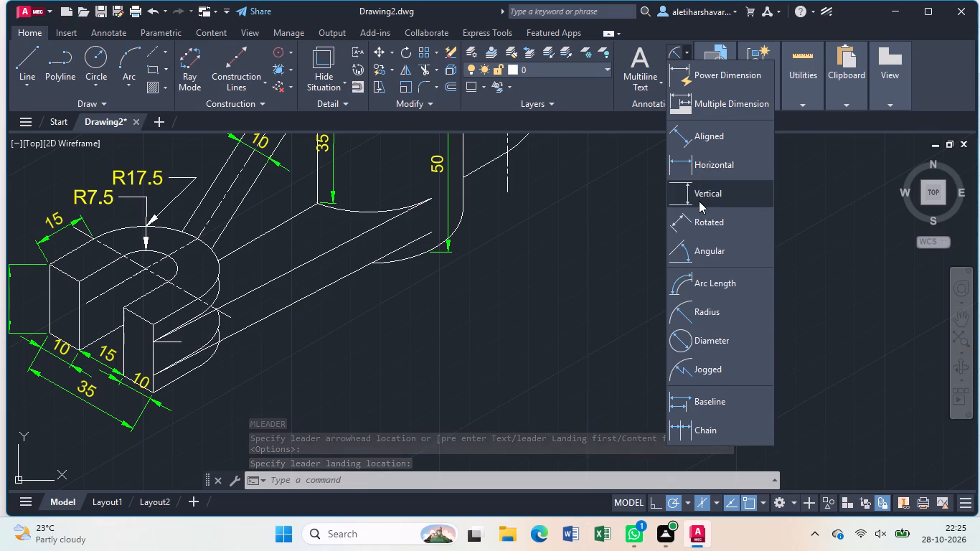
{"action": "left_click_drag", "start_coordinate": [699, 201], "coordinate": [691, 204]}
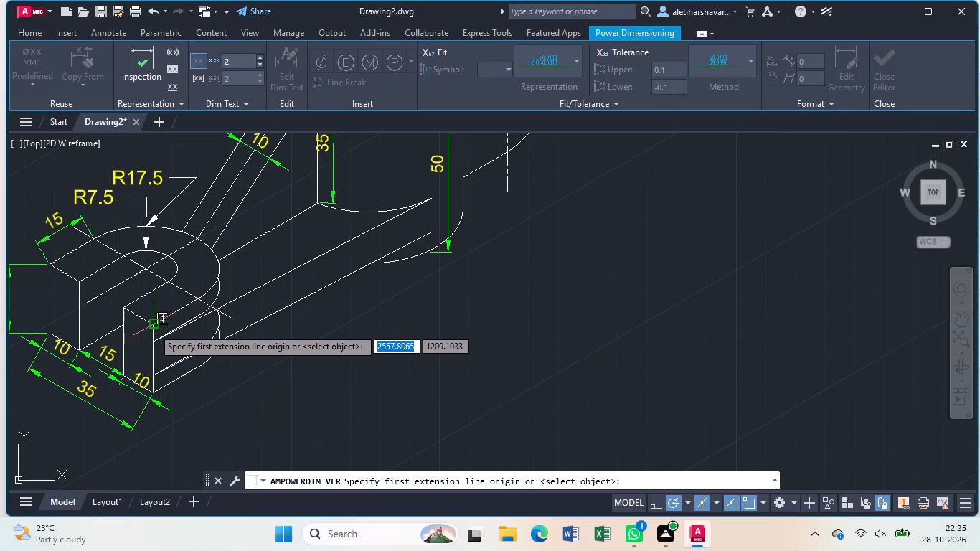
{"action": "left_click", "coordinate": [153, 327]}
{"action": "left_click", "coordinate": [153, 340]}
{"action": "left_click", "coordinate": [168, 333]}
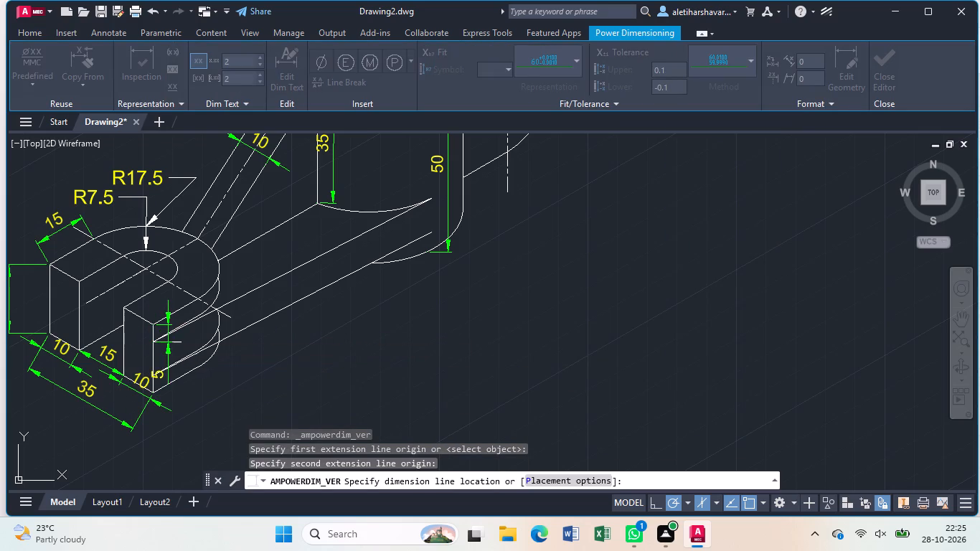
{"action": "key", "text": "Return"}
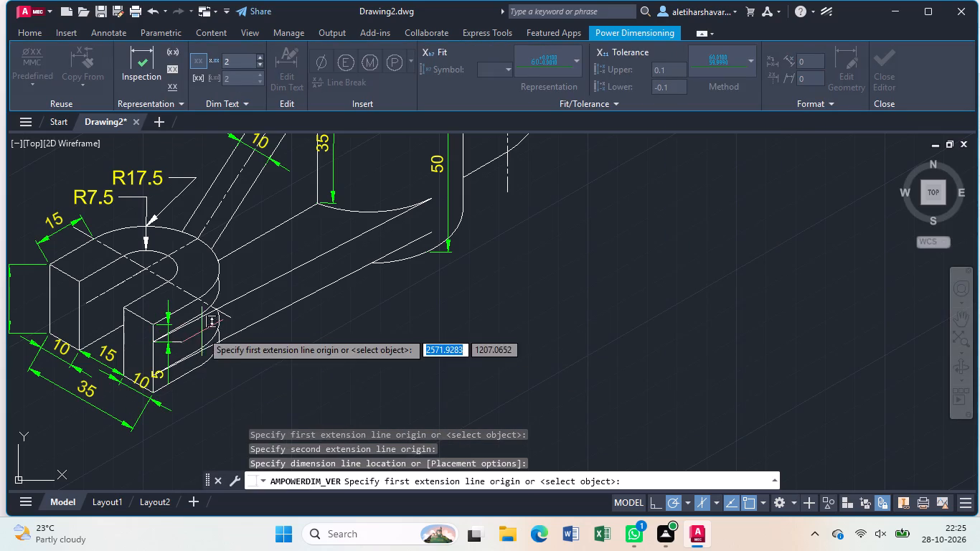
{"action": "key", "text": "Escape"}
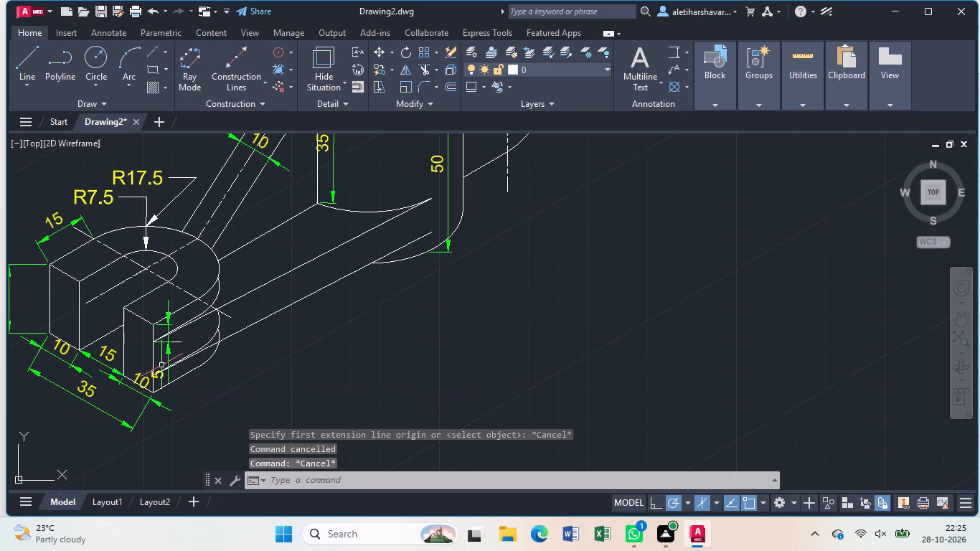
Move the new vertical dimension onto the front prong's vertical edge, with its text beside the edge on the prong's end face.
{"action": "left_click", "coordinate": [167, 373]}
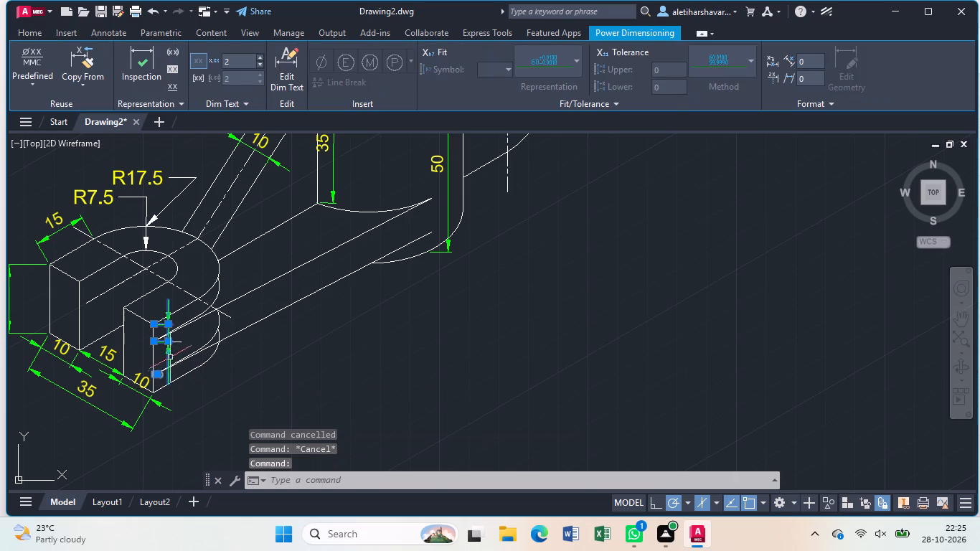
{"action": "left_click", "coordinate": [159, 372]}
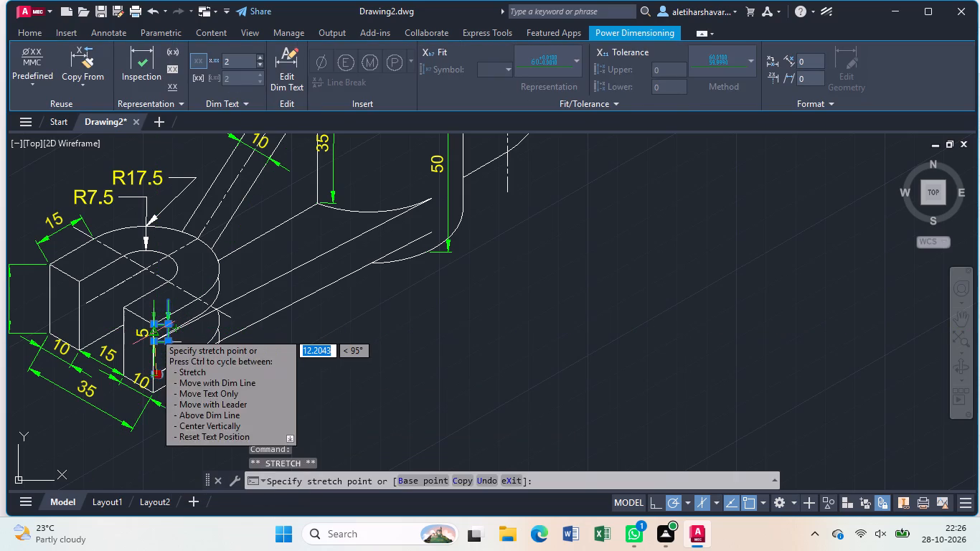
{"action": "left_click", "coordinate": [149, 333]}
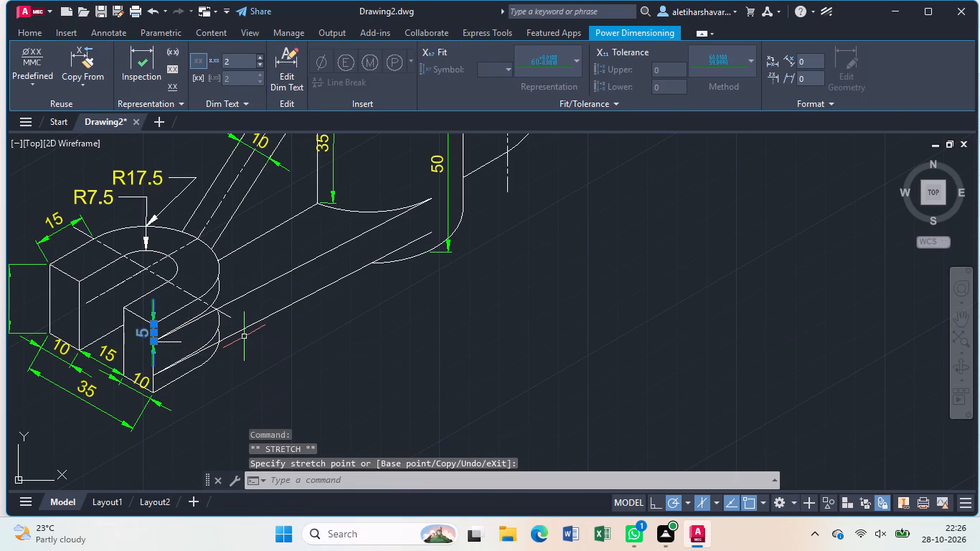
Add a vertical dimension across the arm's side face between its upper and lower edges, overriding its text with 10.
{"action": "key", "text": "Return"}
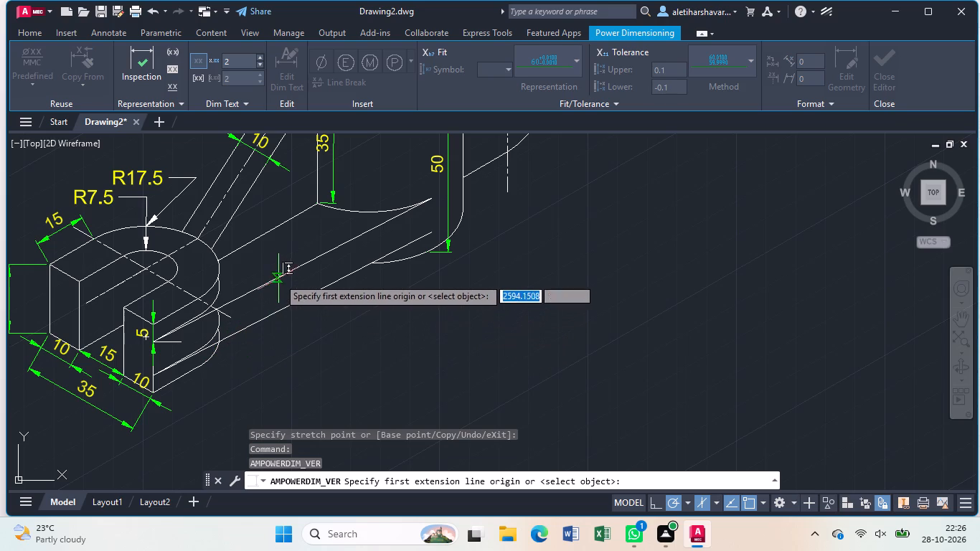
{"action": "left_click", "coordinate": [280, 276]}
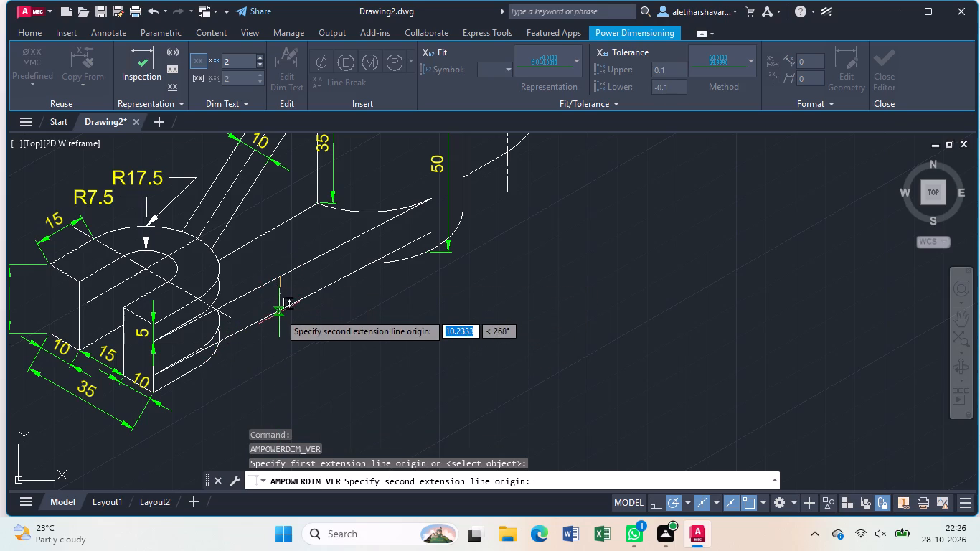
{"action": "left_click", "coordinate": [279, 314]}
{"action": "left_click", "coordinate": [296, 302]}
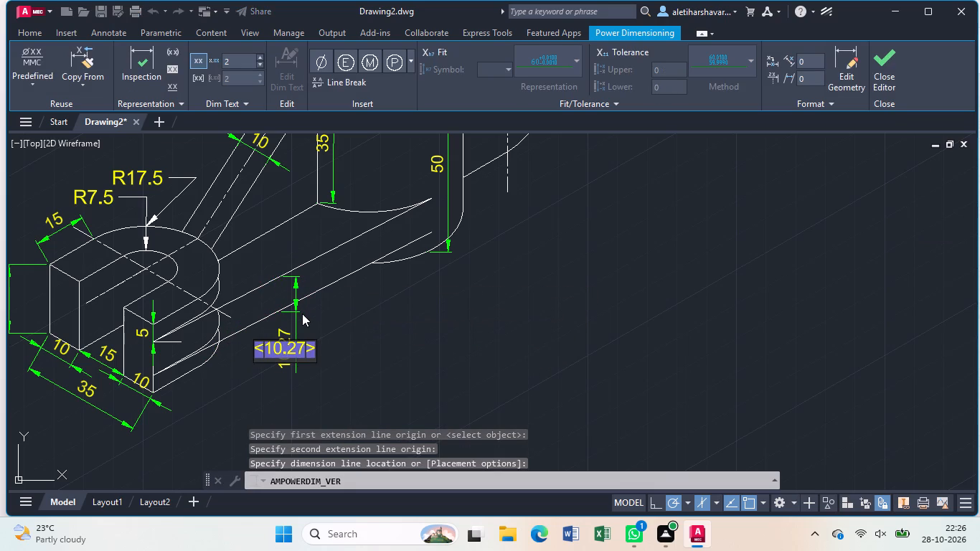
{"action": "key", "text": "BackSpace"}
{"action": "type", "text": "10"}
{"action": "key", "text": "Return"}
{"action": "scroll", "coordinate": [354, 328], "scroll_direction": "down", "scroll_amount": 2}
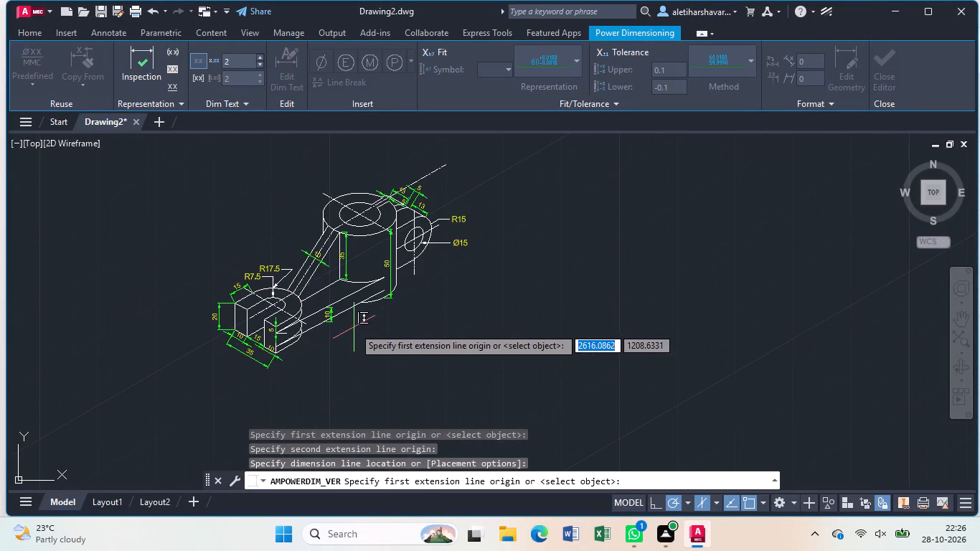
{"action": "middle_click_drag", "start_coordinate": [356, 255], "coordinate": [356, 263]}
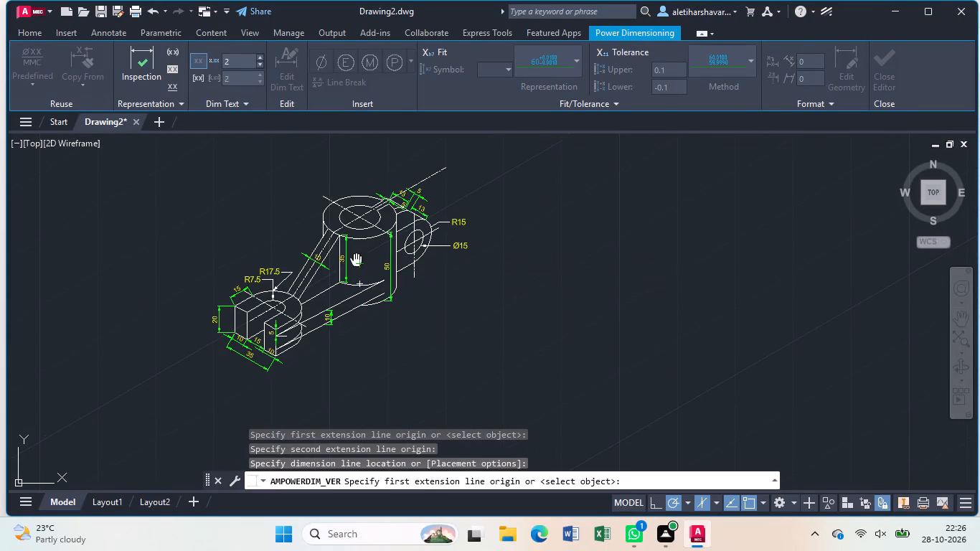
{"action": "middle_click_drag", "start_coordinate": [356, 263], "coordinate": [354, 299]}
{"action": "scroll", "coordinate": [351, 242], "scroll_direction": "up", "scroll_amount": 2}
{"action": "key", "text": "Escape"}
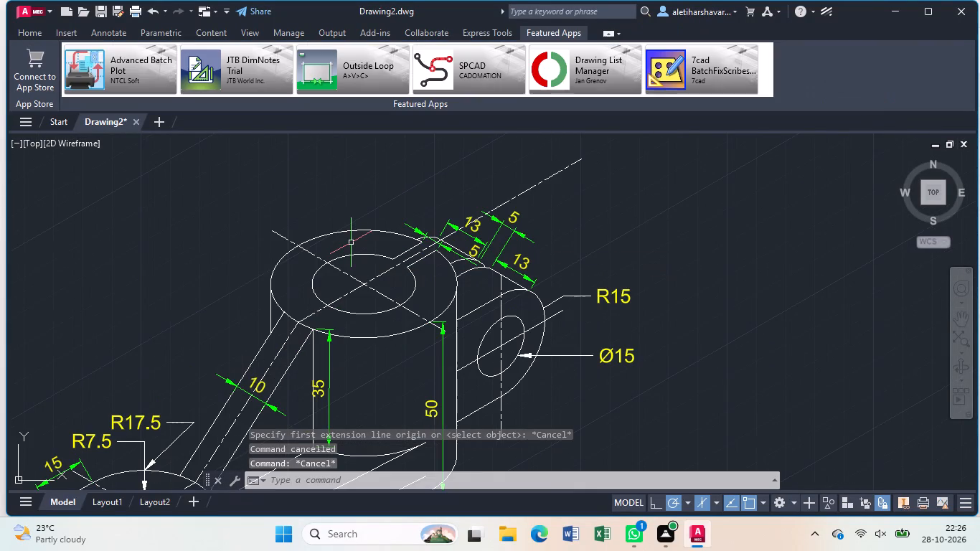
Add a multileader to the cylinder's outer top circle with yellow text R22.5, landing above and outside the rim.
{"action": "left_click", "coordinate": [32, 34]}
{"action": "type", "text": "ml"}
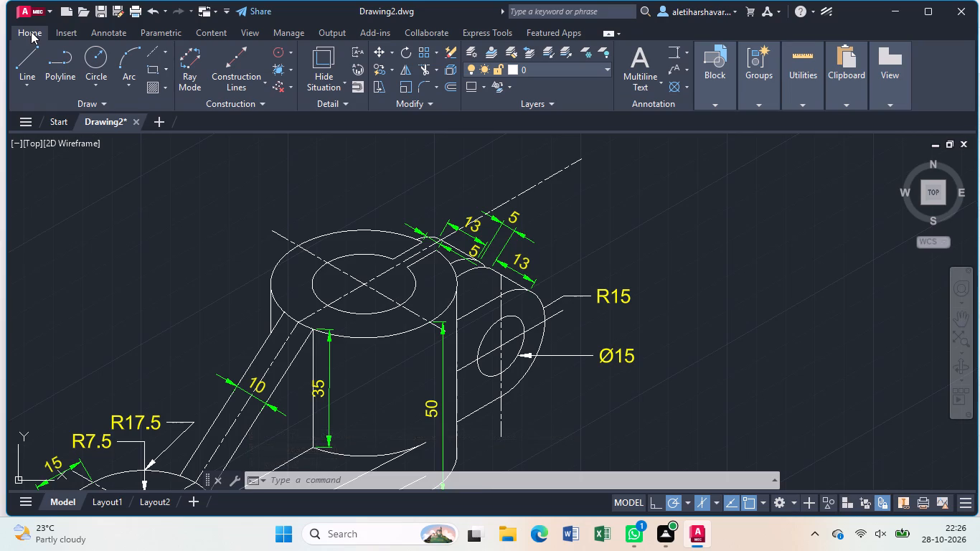
{"action": "type", "text": "ml"}
{"action": "left_click", "coordinate": [200, 271]}
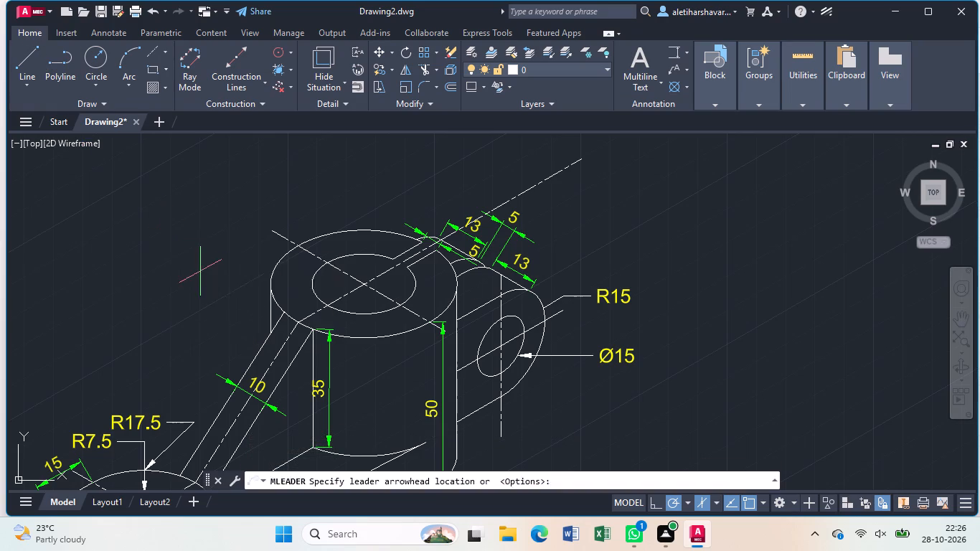
{"action": "left_click", "coordinate": [324, 234]}
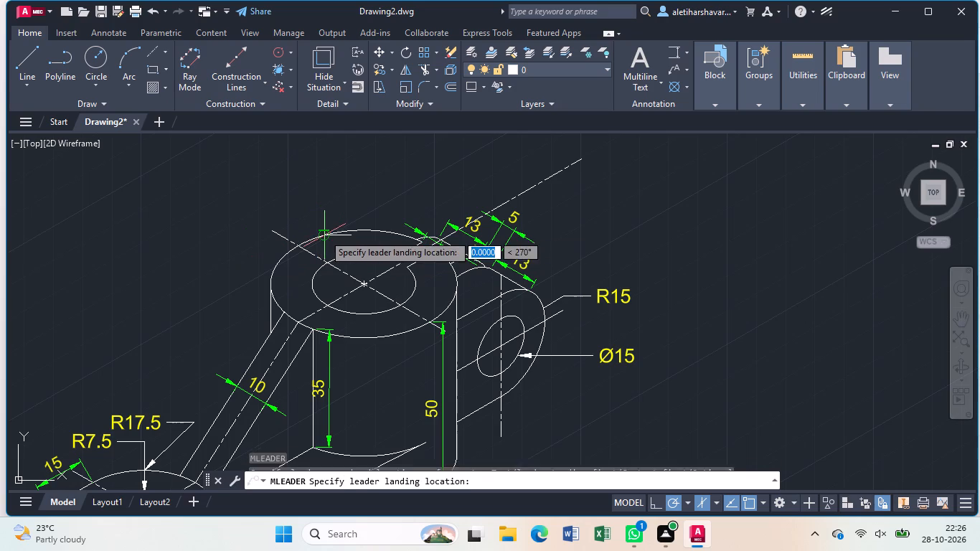
{"action": "left_click", "coordinate": [310, 205]}
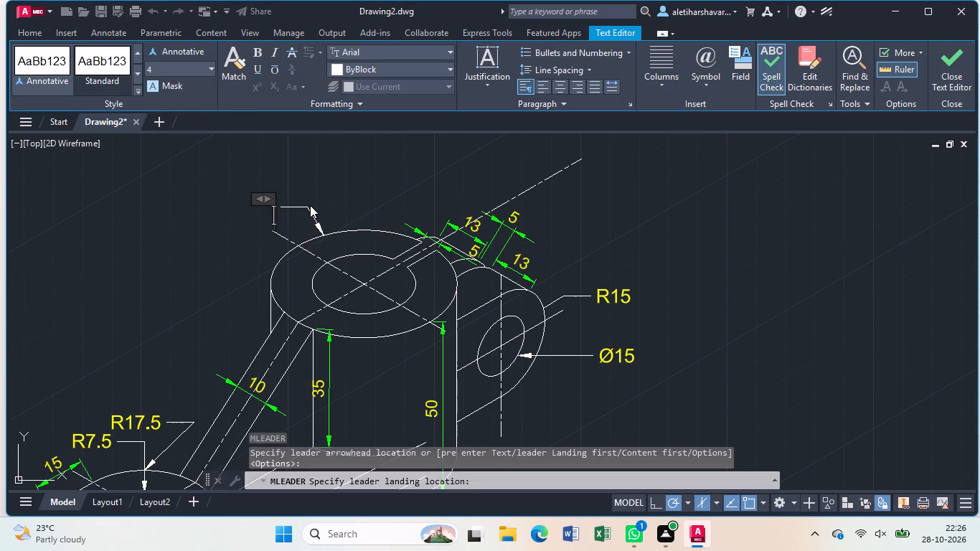
{"action": "left_click", "coordinate": [447, 67]}
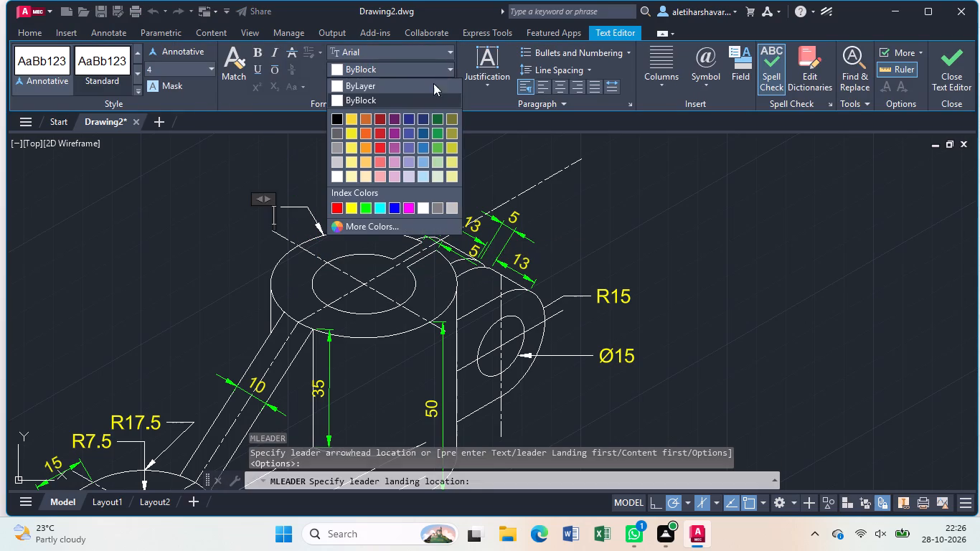
{"action": "left_click", "coordinate": [347, 202]}
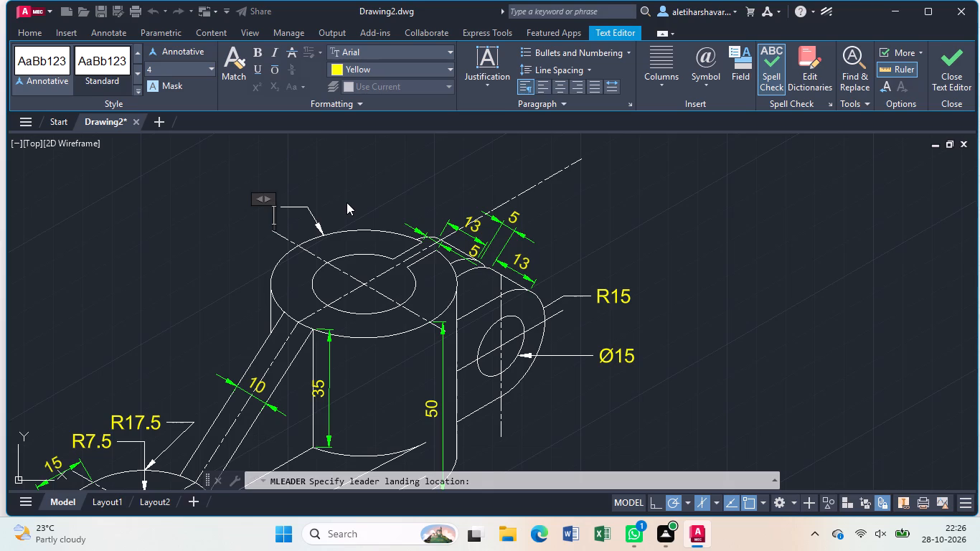
{"action": "type", "text": "R22.5"}
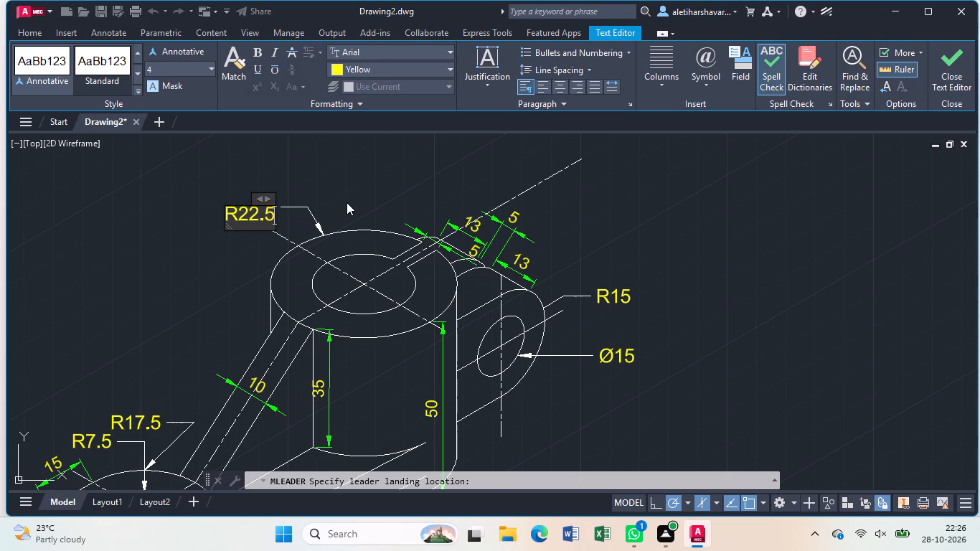
{"action": "left_click", "coordinate": [347, 202]}
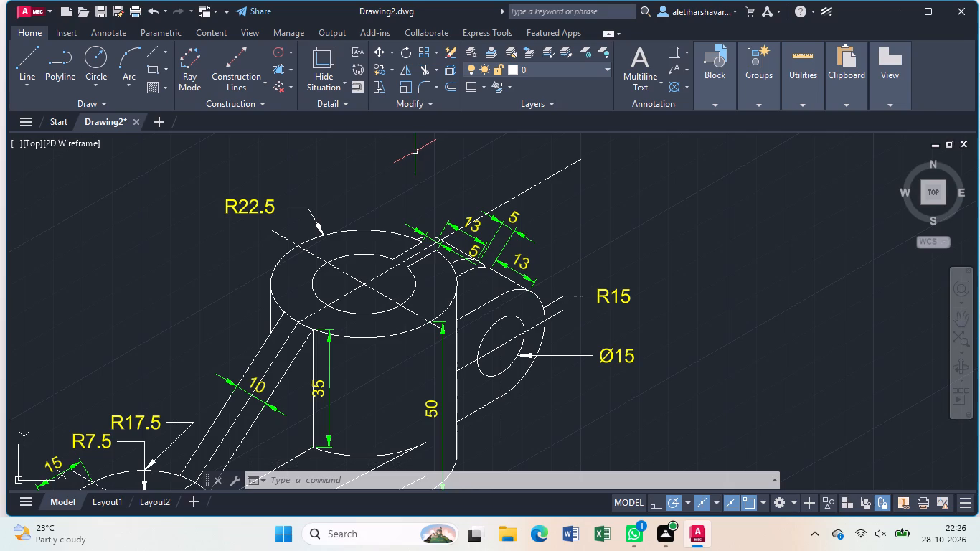
Add a multileader to the cylinder's inner bore circle with yellow text R12.5, landing above the cylinder.
{"action": "type", "text": "ml"}
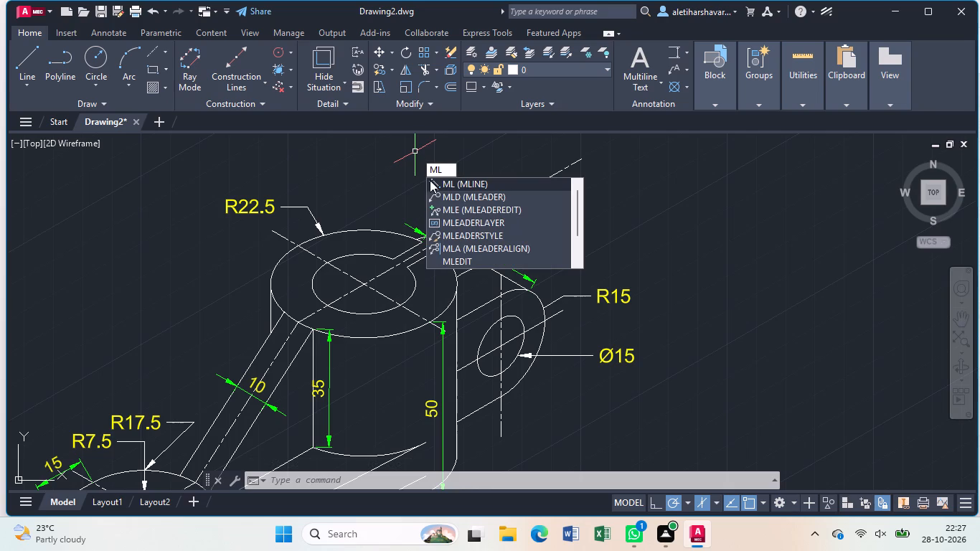
{"action": "left_click", "coordinate": [481, 199]}
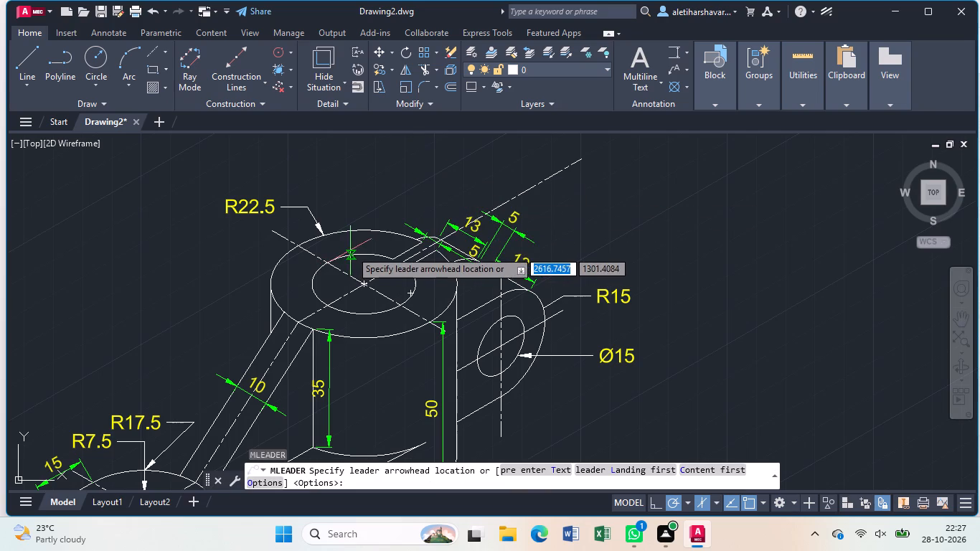
{"action": "left_click", "coordinate": [374, 255]}
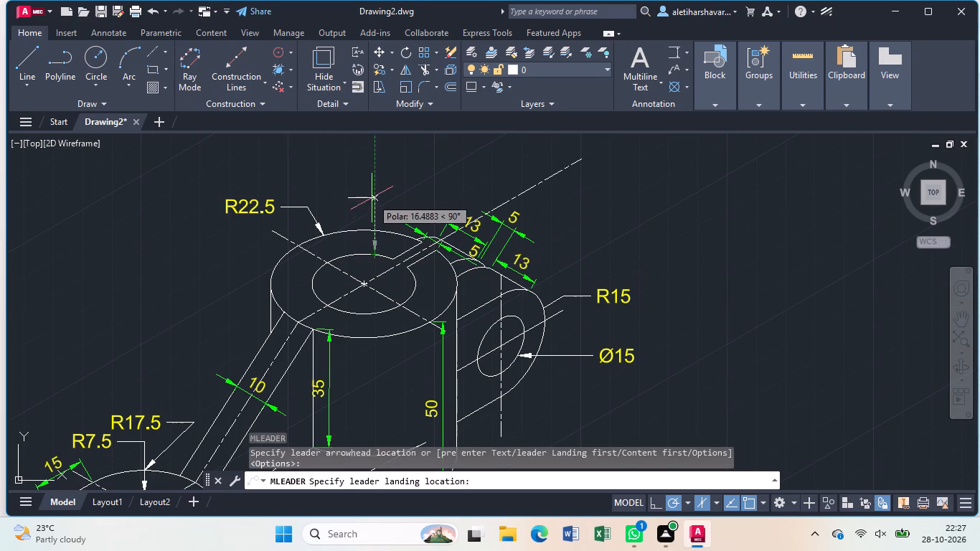
{"action": "left_click", "coordinate": [384, 187]}
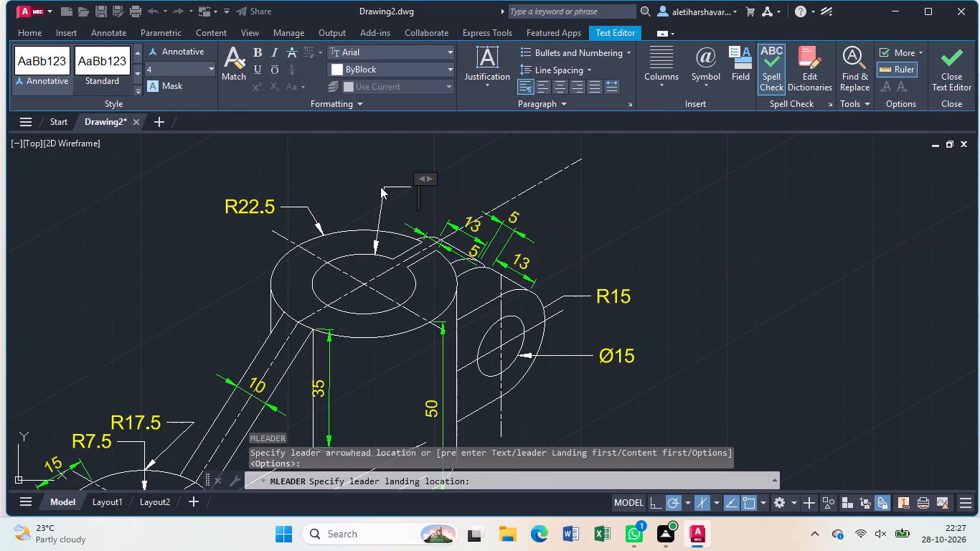
{"action": "left_click", "coordinate": [449, 69]}
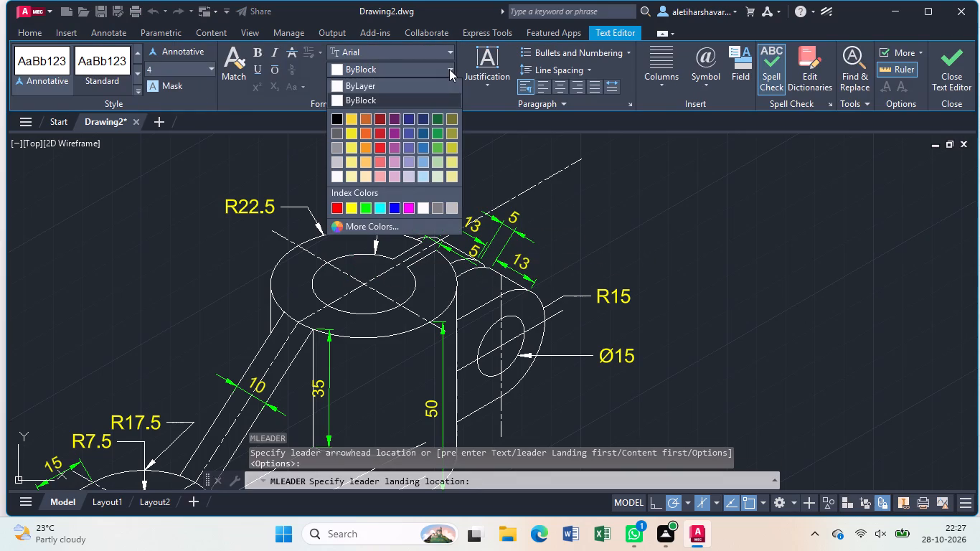
{"action": "left_click", "coordinate": [351, 207]}
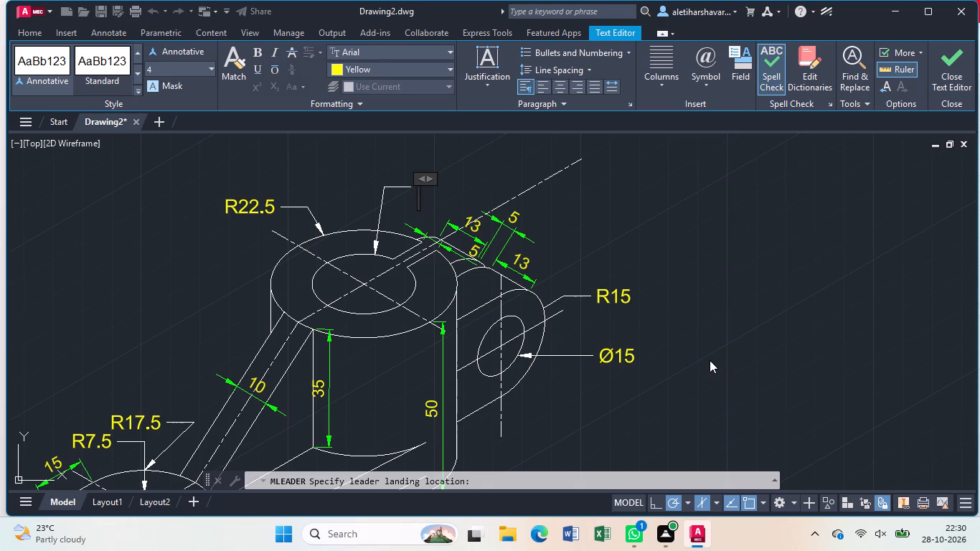
{"action": "key", "text": "shift+r"}
{"action": "type", "text": "12.5"}
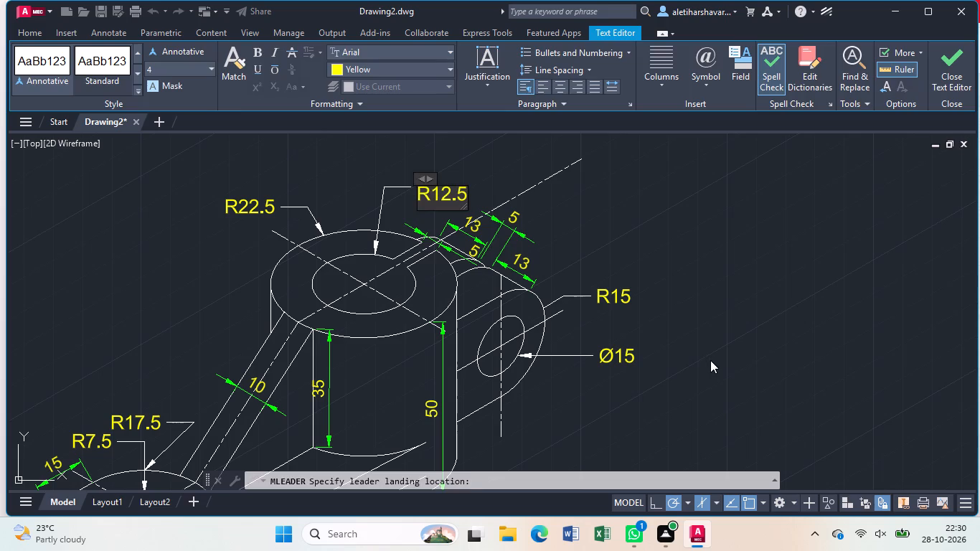
{"action": "left_click", "coordinate": [710, 360]}
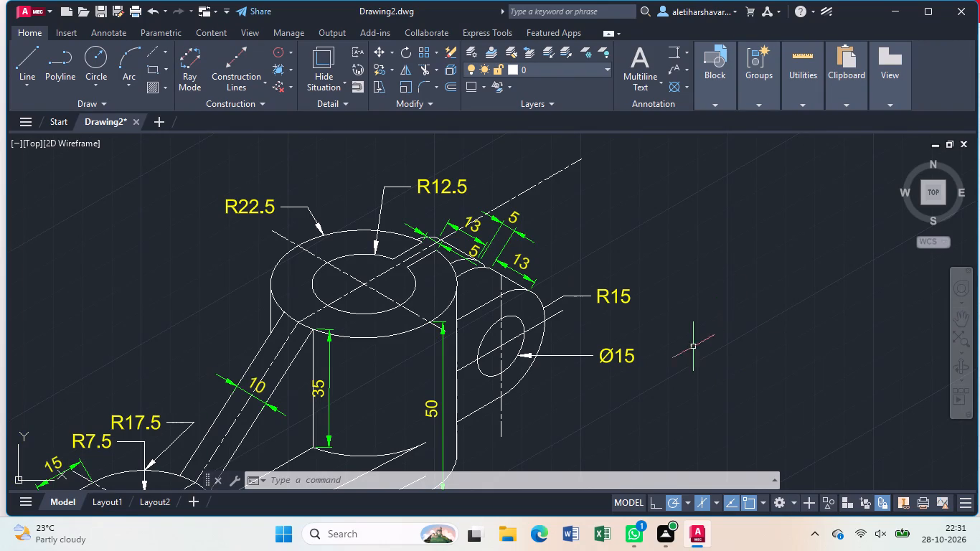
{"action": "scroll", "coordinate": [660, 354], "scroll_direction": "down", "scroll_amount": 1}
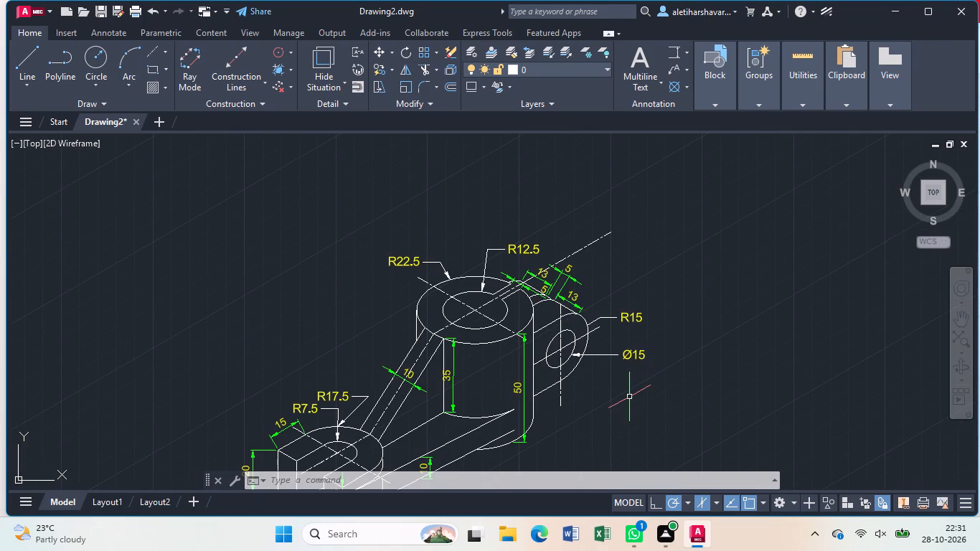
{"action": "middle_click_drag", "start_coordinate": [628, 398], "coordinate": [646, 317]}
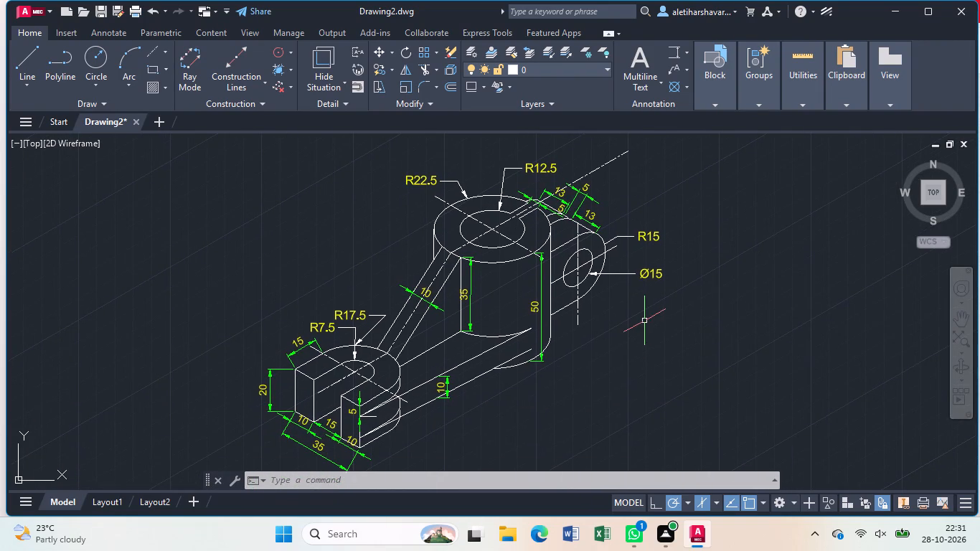
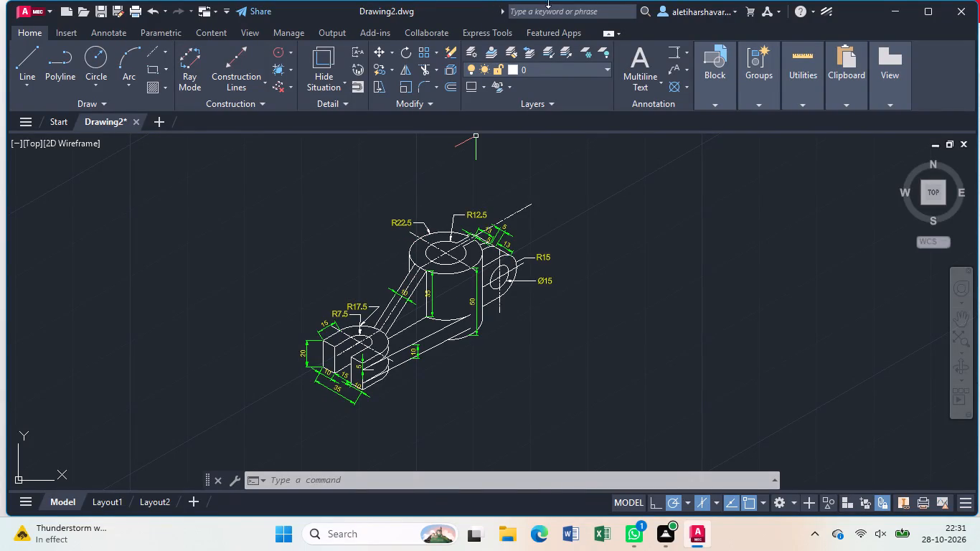
Examine the dimensioned bracket drawing in the Bottom, Top and Left preset views.
{"action": "scroll", "coordinate": [339, 232], "scroll_direction": "up", "scroll_amount": 1}
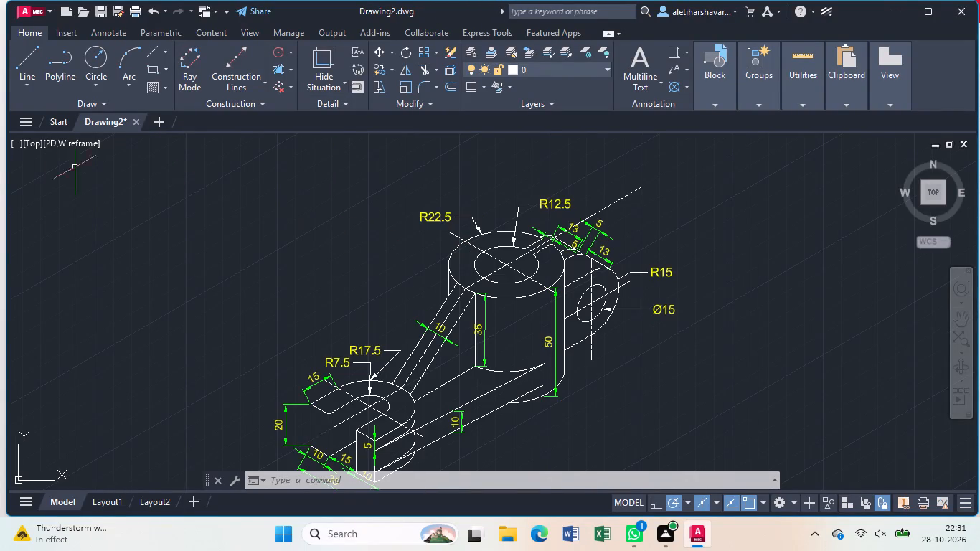
{"action": "left_click", "coordinate": [27, 138]}
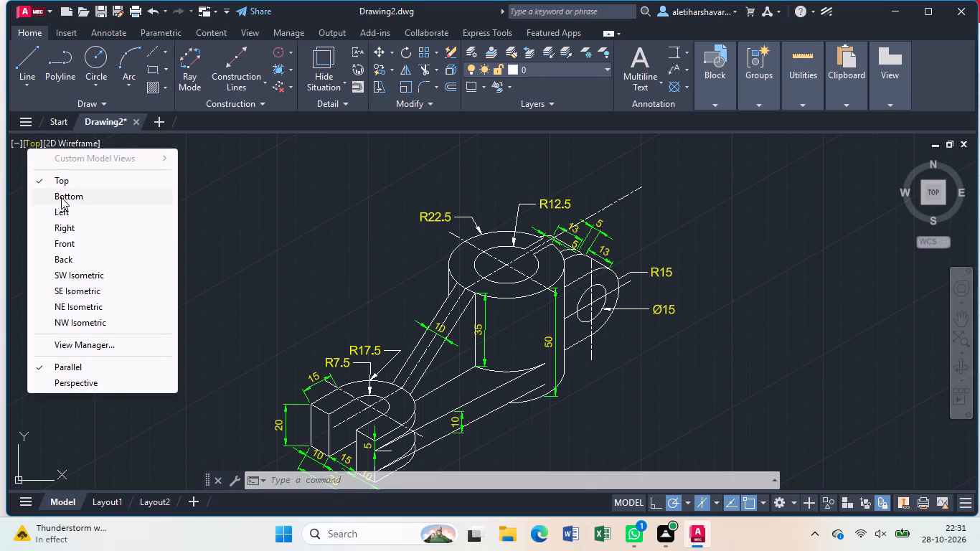
{"action": "left_click", "coordinate": [63, 197]}
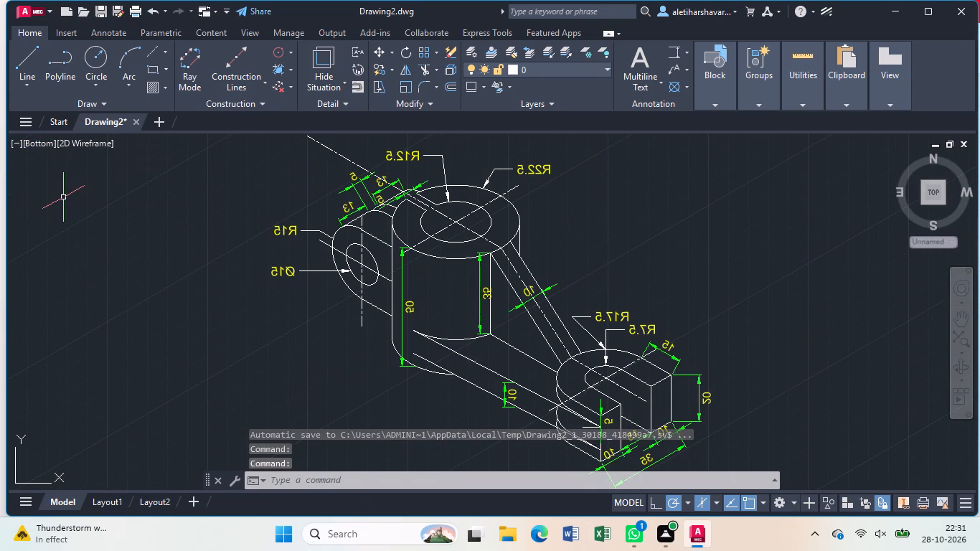
{"action": "scroll", "coordinate": [387, 294], "scroll_direction": "up", "scroll_amount": 1}
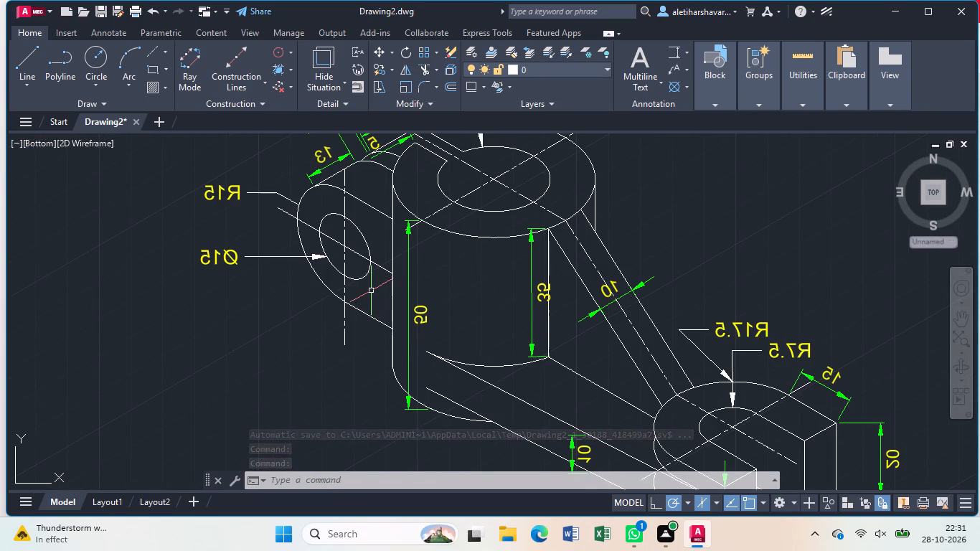
{"action": "left_click", "coordinate": [36, 141]}
{"action": "left_click", "coordinate": [83, 175]}
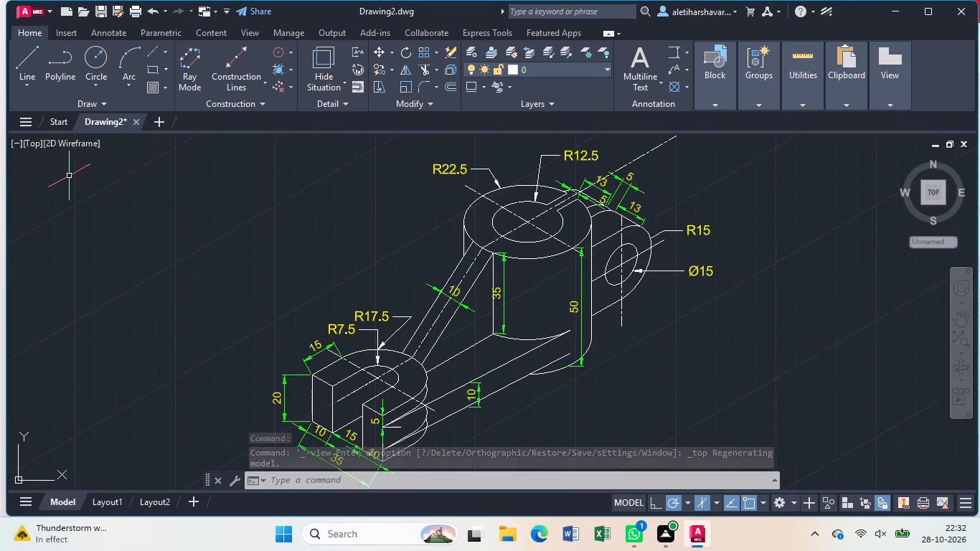
{"action": "left_click", "coordinate": [32, 144]}
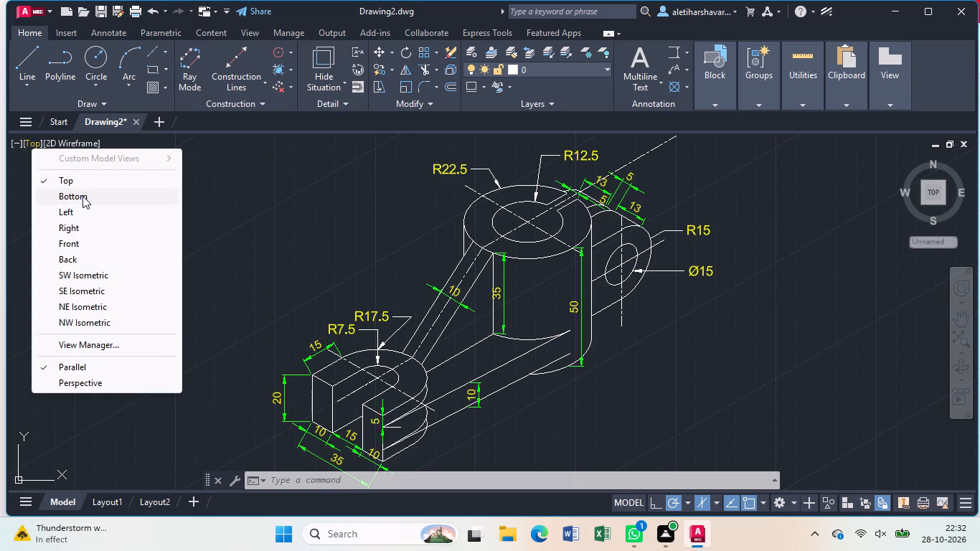
{"action": "left_click", "coordinate": [83, 196]}
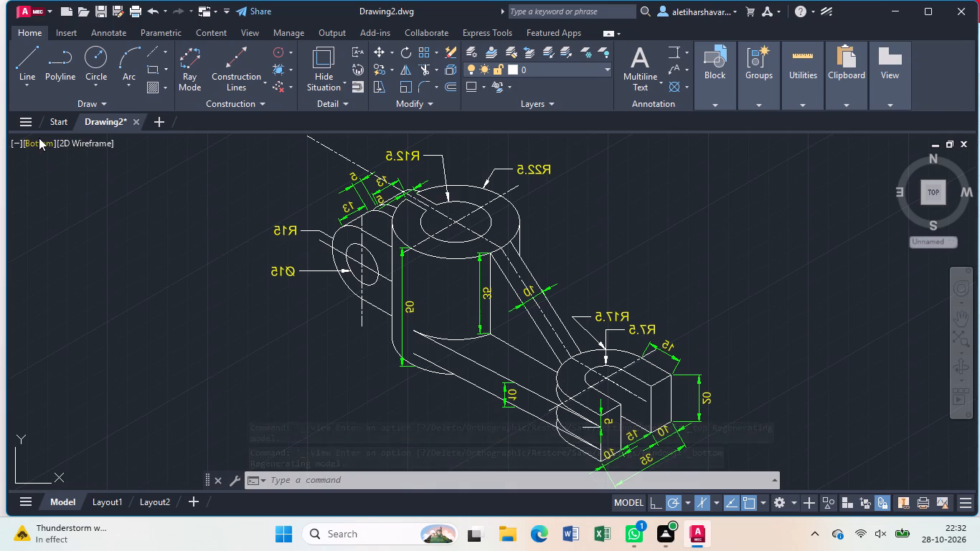
{"action": "left_click", "coordinate": [39, 137]}
{"action": "left_click", "coordinate": [80, 208]}
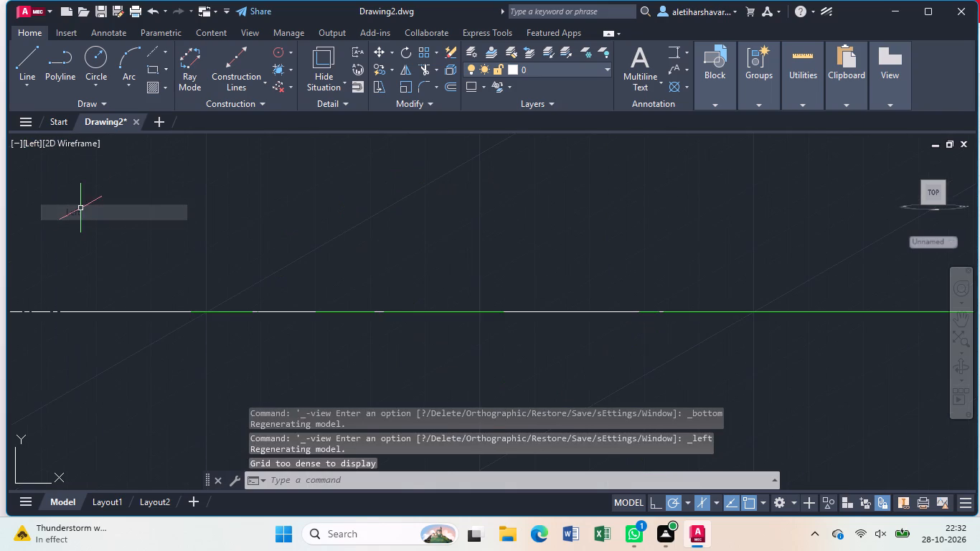
Examine the bracket in the SW, SE, NE and NW Isometric views and return to the Top view.
{"action": "left_click", "coordinate": [37, 144]}
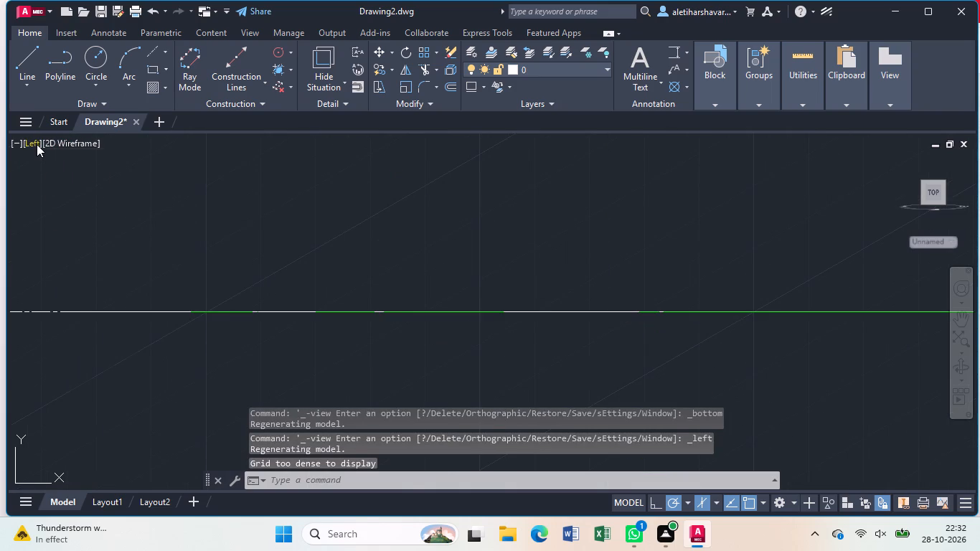
{"action": "left_click", "coordinate": [103, 273]}
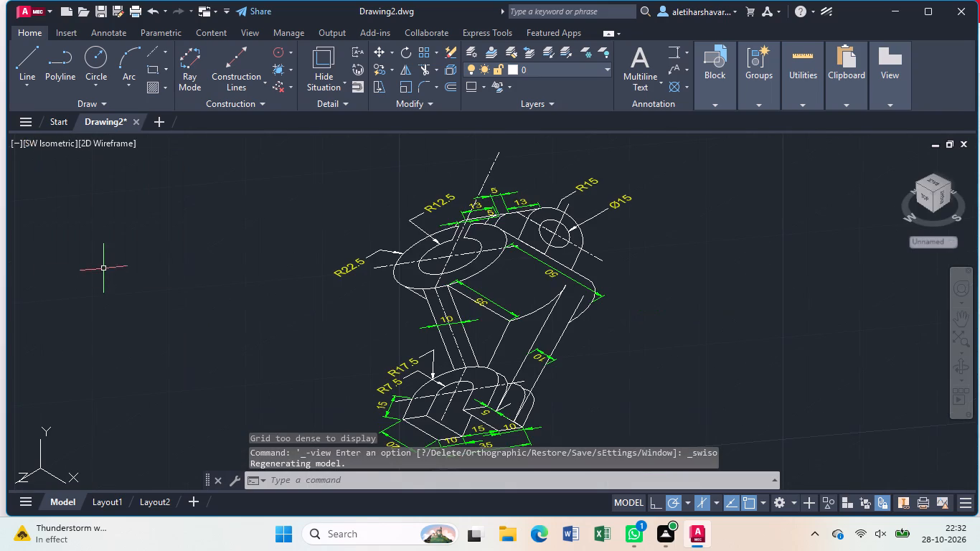
{"action": "left_click", "coordinate": [37, 143]}
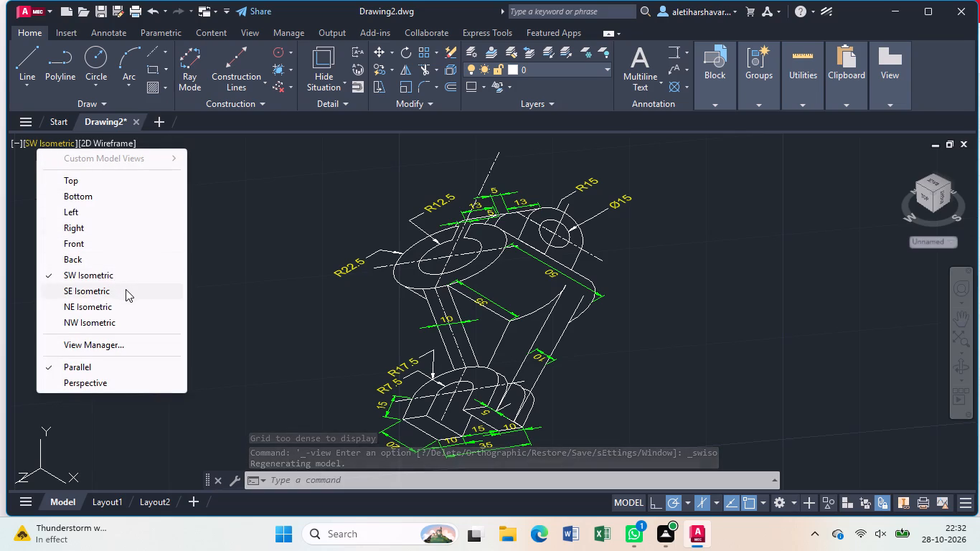
{"action": "left_click", "coordinate": [127, 289]}
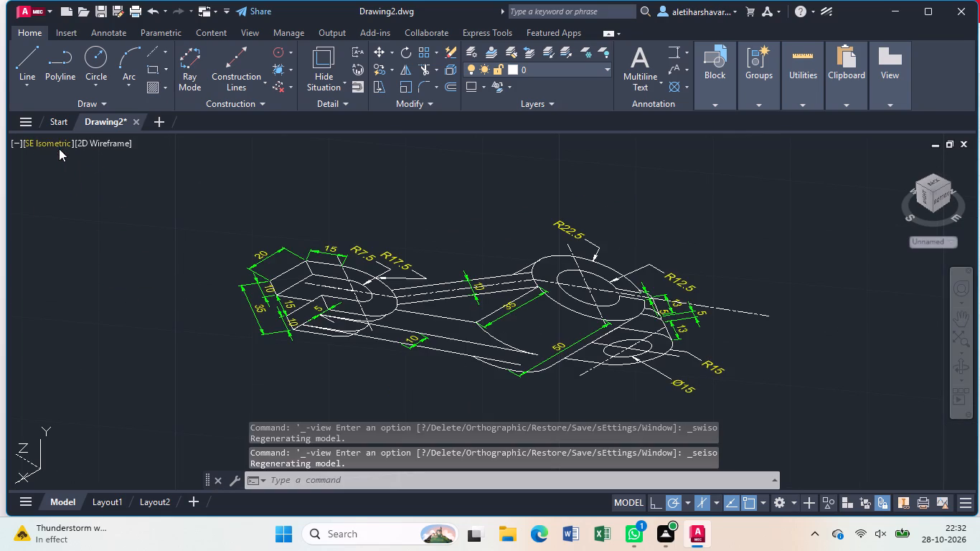
{"action": "left_click", "coordinate": [57, 143]}
{"action": "left_click", "coordinate": [125, 309]}
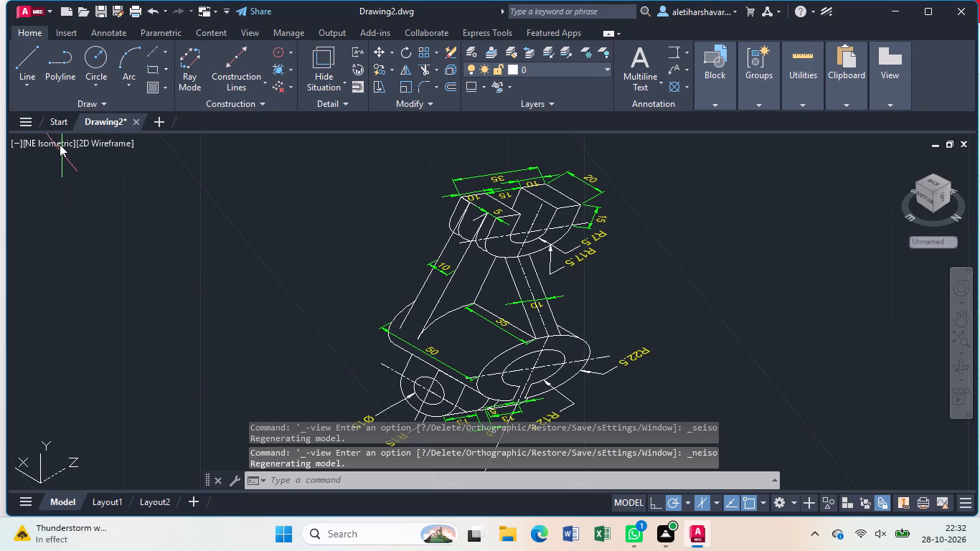
{"action": "left_click", "coordinate": [59, 143]}
{"action": "left_click", "coordinate": [134, 317]}
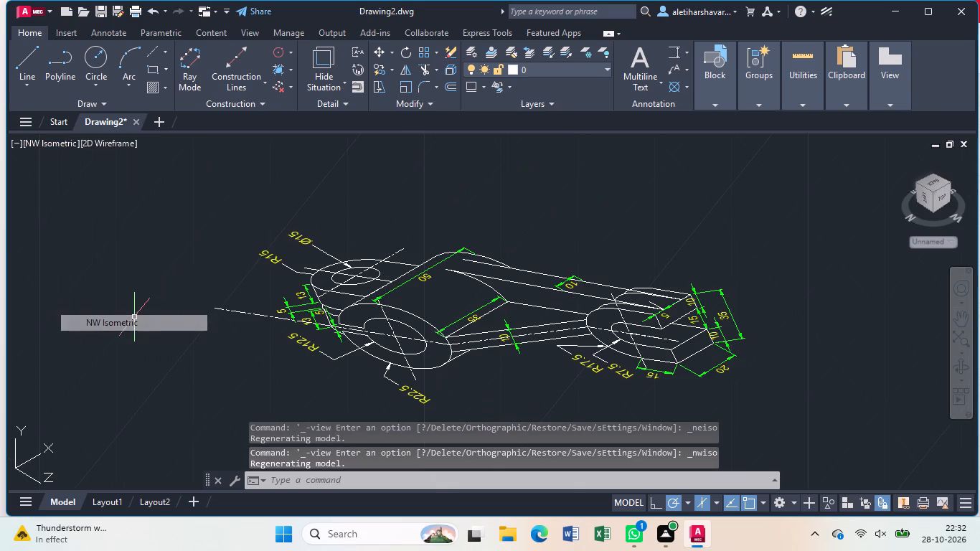
{"action": "left_click", "coordinate": [58, 140]}
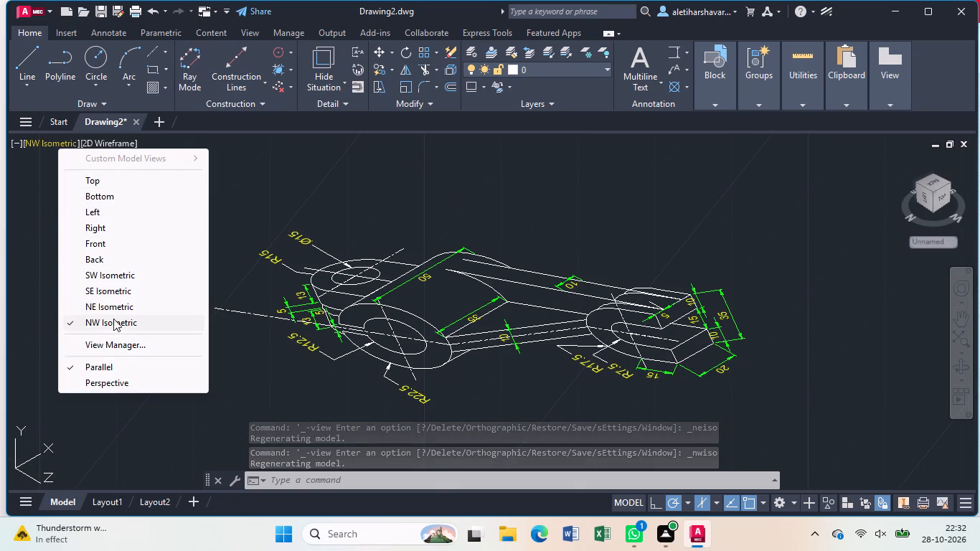
{"action": "left_click", "coordinate": [118, 182]}
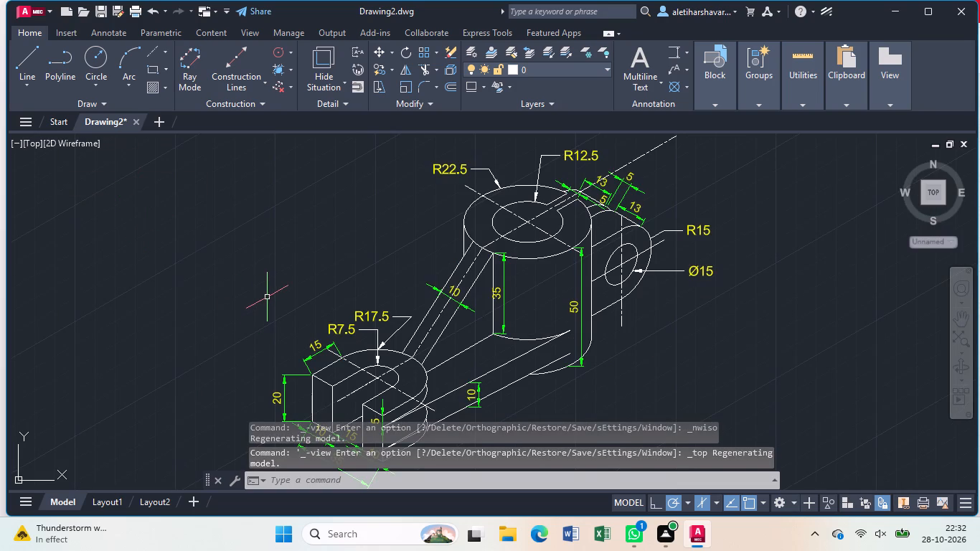
Trim the excess length of the dash-dot centerline extending from the large boss past the 5 and 13 dimensions.
{"action": "scroll", "coordinate": [268, 295], "scroll_direction": "down", "scroll_amount": 1}
{"action": "type", "text": "tr"}
{"action": "key", "text": "Return"}
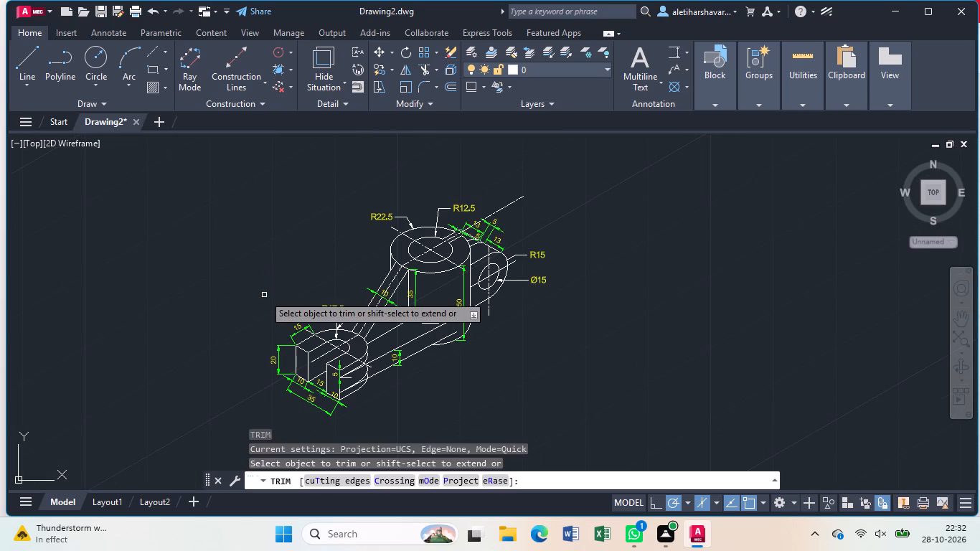
{"action": "left_click", "coordinate": [512, 204]}
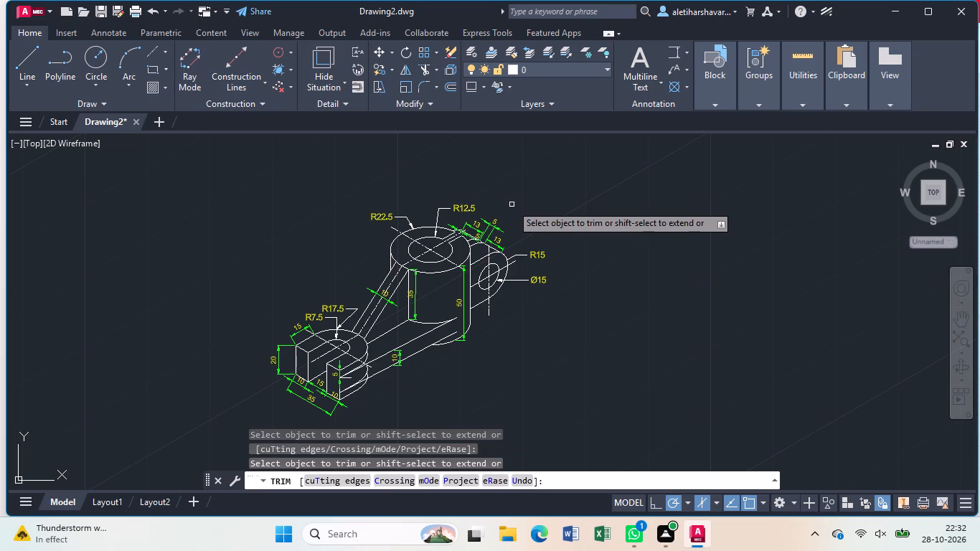
{"action": "key", "text": "Escape"}
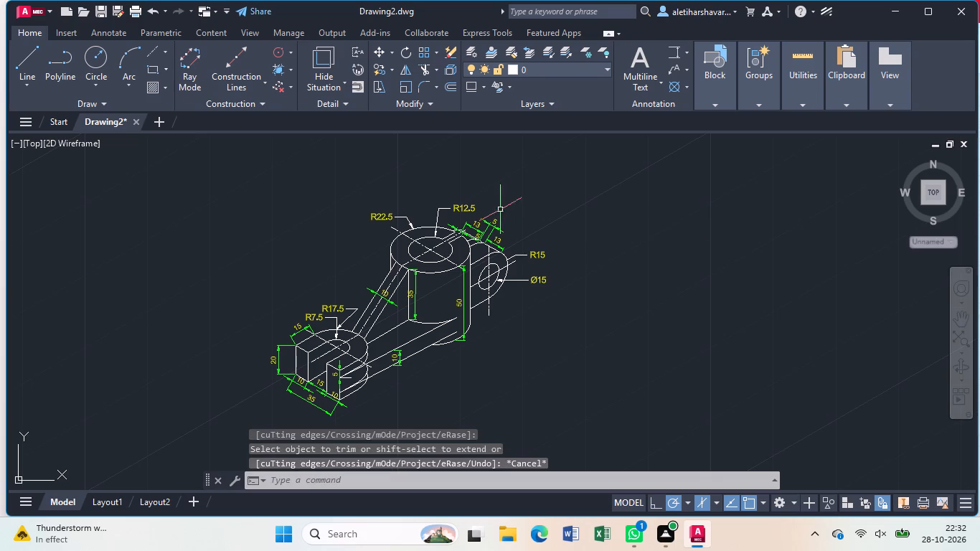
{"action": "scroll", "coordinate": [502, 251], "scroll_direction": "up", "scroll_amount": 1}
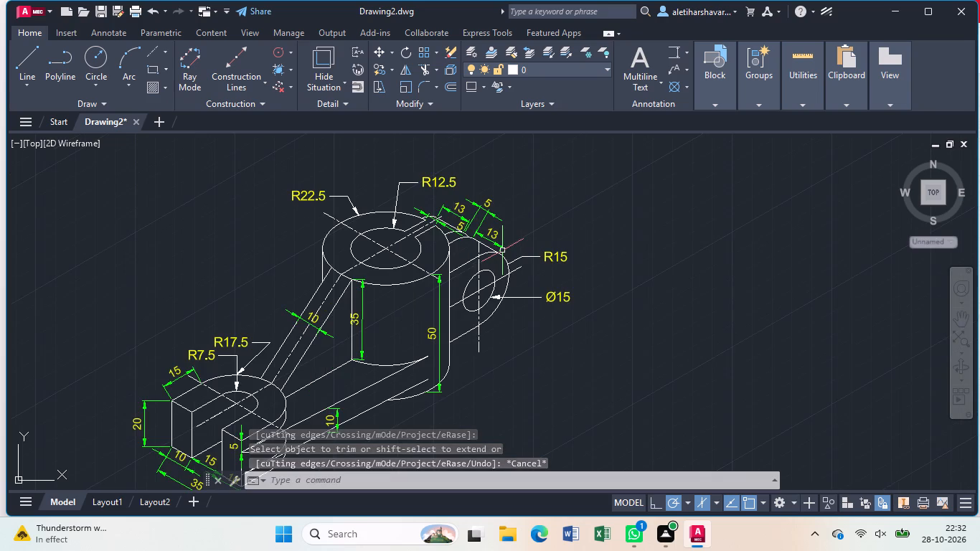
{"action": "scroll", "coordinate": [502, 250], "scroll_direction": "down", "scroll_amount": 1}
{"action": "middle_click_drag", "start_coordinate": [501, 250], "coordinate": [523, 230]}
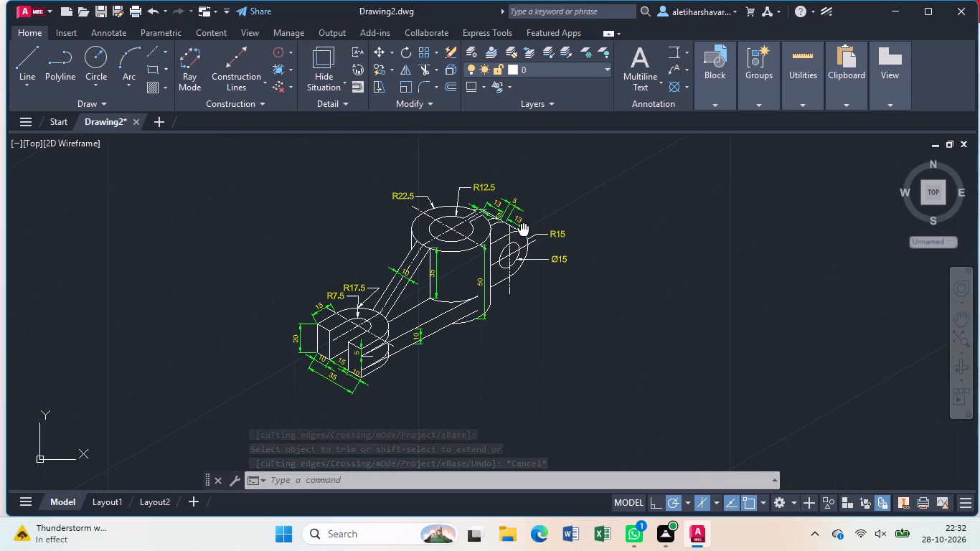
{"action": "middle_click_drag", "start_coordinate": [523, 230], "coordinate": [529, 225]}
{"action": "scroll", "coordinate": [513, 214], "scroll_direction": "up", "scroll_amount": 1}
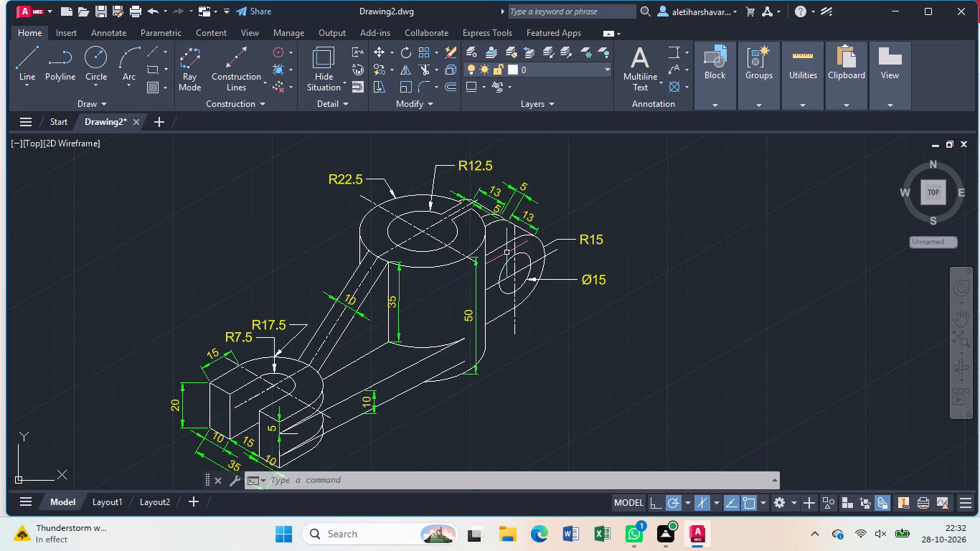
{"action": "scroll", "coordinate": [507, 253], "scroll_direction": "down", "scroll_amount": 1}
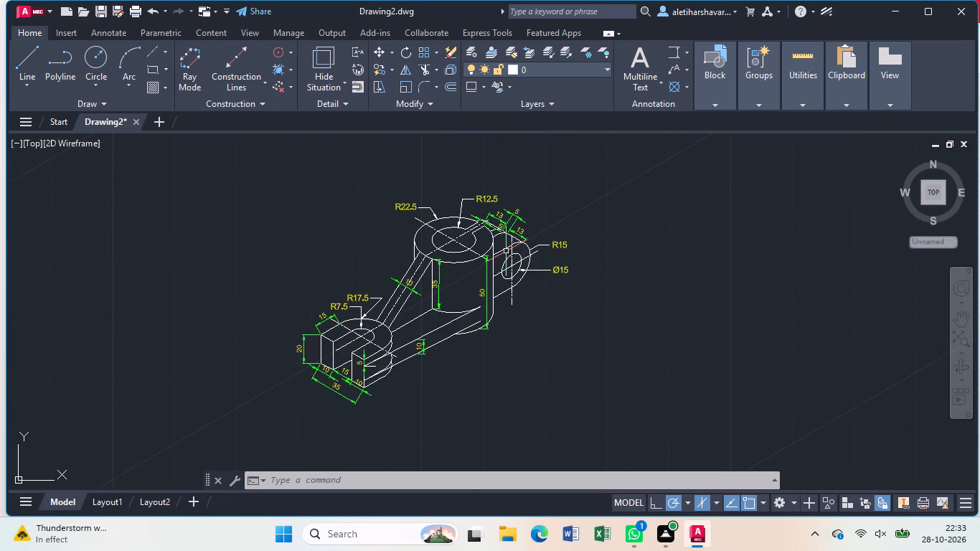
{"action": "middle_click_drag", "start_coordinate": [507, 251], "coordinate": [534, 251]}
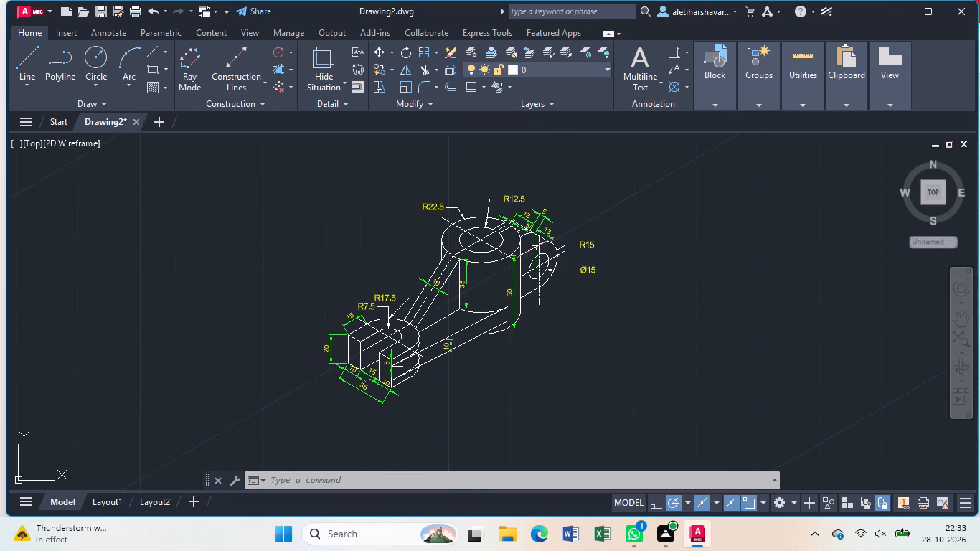
Save the drawing in Documents, replacing the default file name with the copied part description and removing excess text from its end.
{"action": "key", "text": "ctrl+s"}
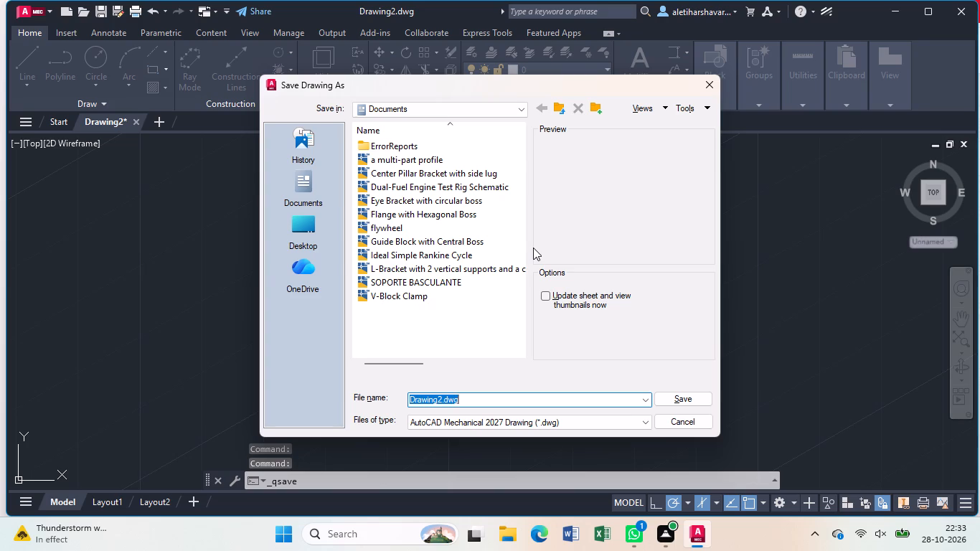
{"action": "key", "text": "BackSpace"}
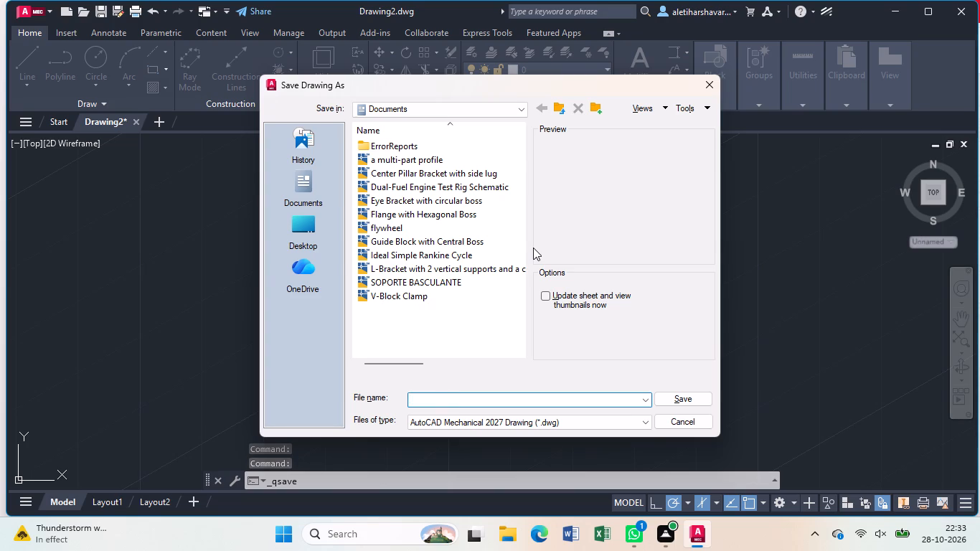
{"action": "key", "text": "ctrl+v"}
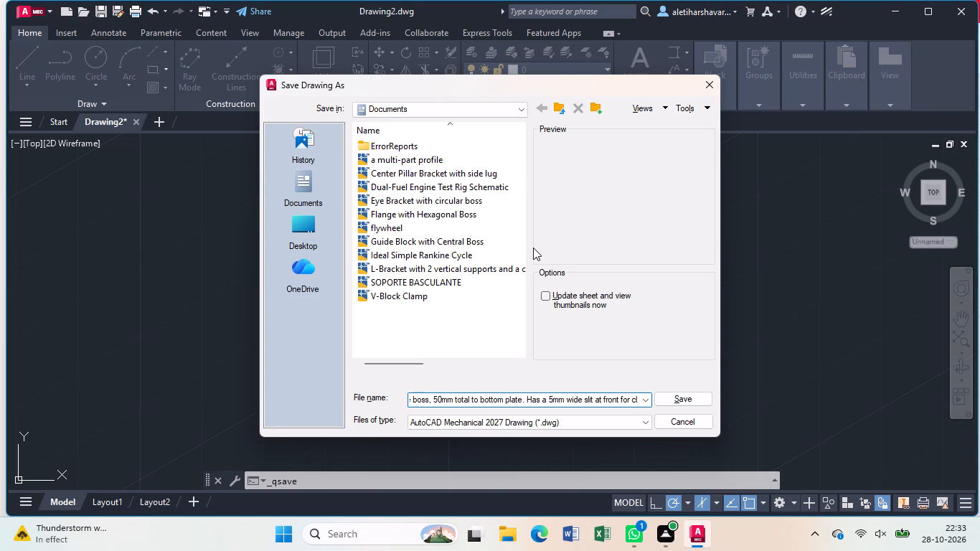
{"action": "key", "text": "BackSpace"}
{"action": "key", "text": "BackSpace"}
{"action": "key", "text": "BackSpace"}
{"action": "key", "text": "BackSpace"}
{"action": "key", "text": "BackSpace"}
{"action": "key", "text": "BackSpace"}
{"action": "key", "text": "BackSpace"}
{"action": "key", "text": "BackSpace"}
{"action": "key", "text": "BackSpace"}
{"action": "key", "text": "BackSpace"}
{"action": "key", "text": "BackSpace"}
{"action": "key", "text": "BackSpace"}
{"action": "key", "text": "BackSpace"}
{"action": "key", "text": "BackSpace"}
{"action": "key", "text": "BackSpace"}
{"action": "key", "text": "BackSpace"}
{"action": "key", "text": "BackSpace"}
{"action": "key", "text": "BackSpace"}
{"action": "key", "text": "BackSpace"}
{"action": "key", "text": "BackSpace"}
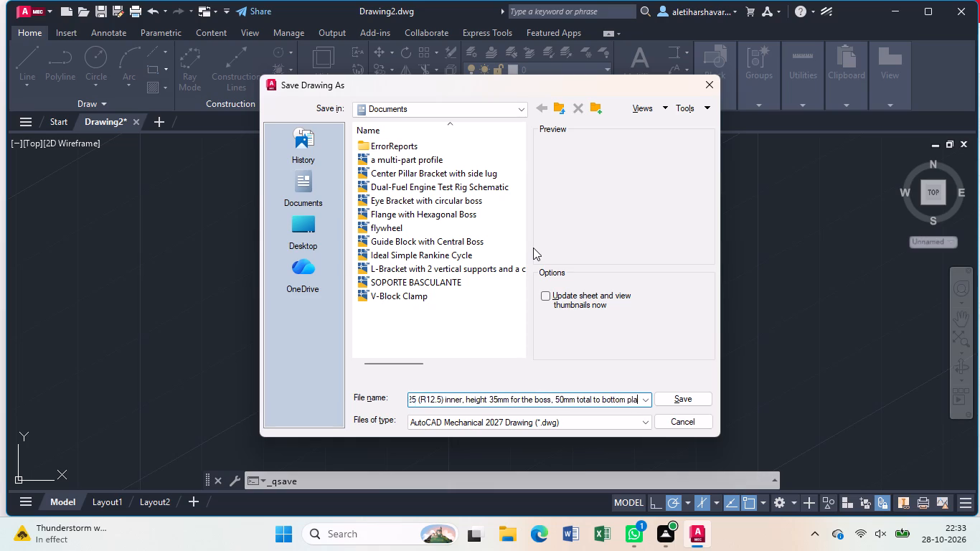
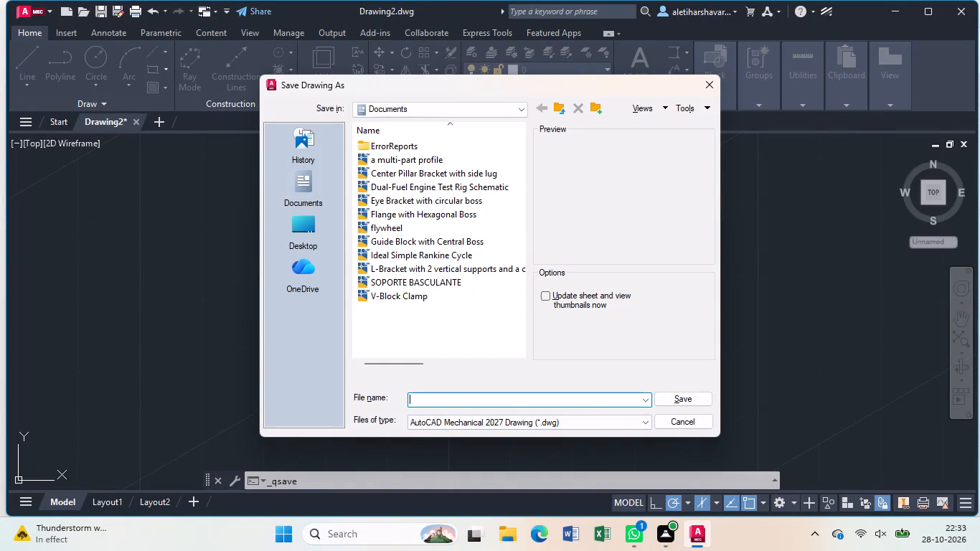
Save the drawing in Documents under the file name Split Clamp Arm.
{"action": "left_click", "coordinate": [583, 397]}
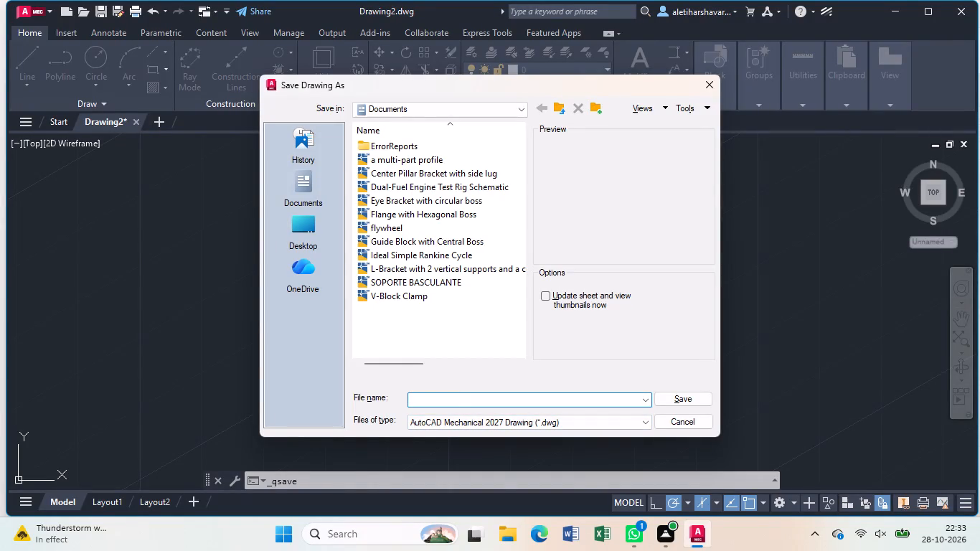
{"action": "key", "text": "ctrl+v"}
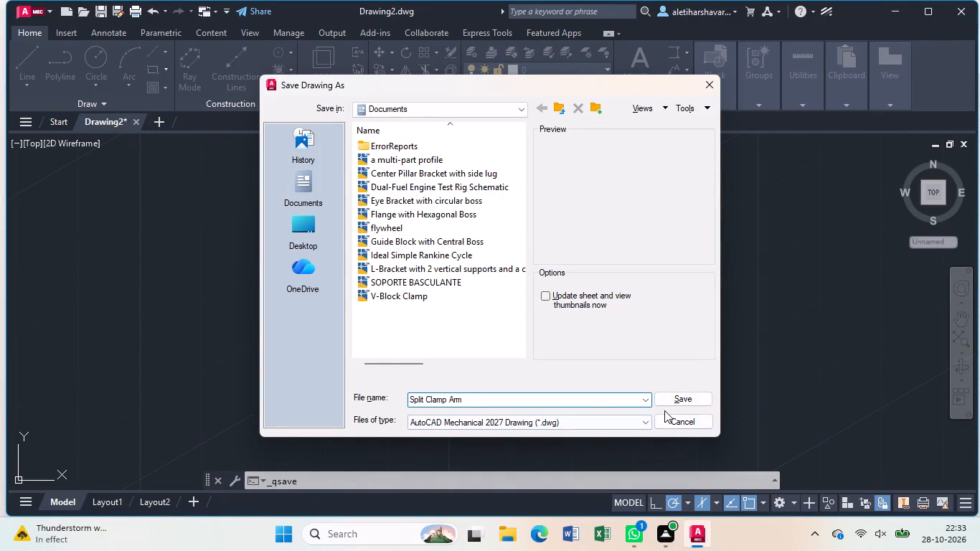
{"action": "left_click", "coordinate": [673, 396]}
Trim the ends of the vertical centerline through the Ø15 hole where they extend past the side lug's outline.
{"action": "scroll", "coordinate": [658, 385], "scroll_direction": "down", "scroll_amount": 1}
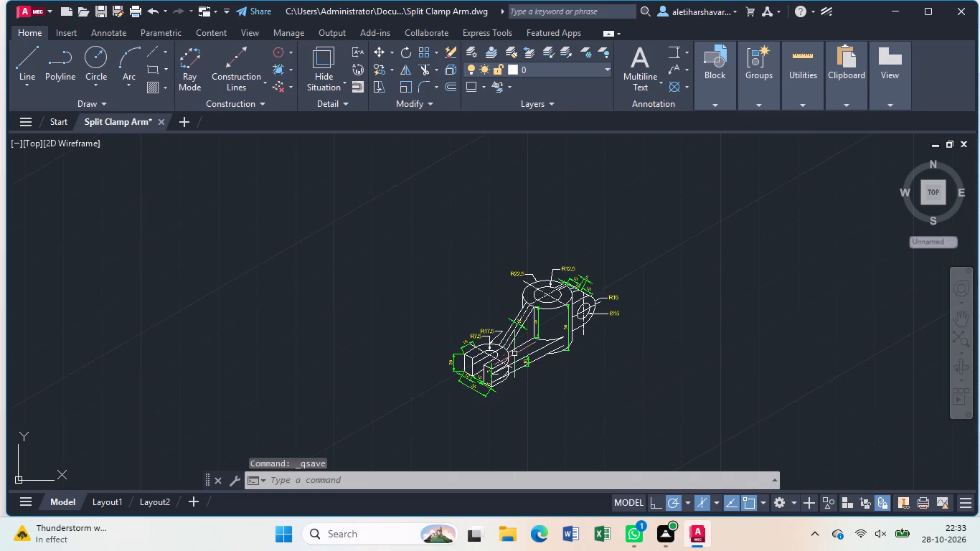
{"action": "scroll", "coordinate": [512, 351], "scroll_direction": "up", "scroll_amount": 1}
{"action": "key", "text": "t"}
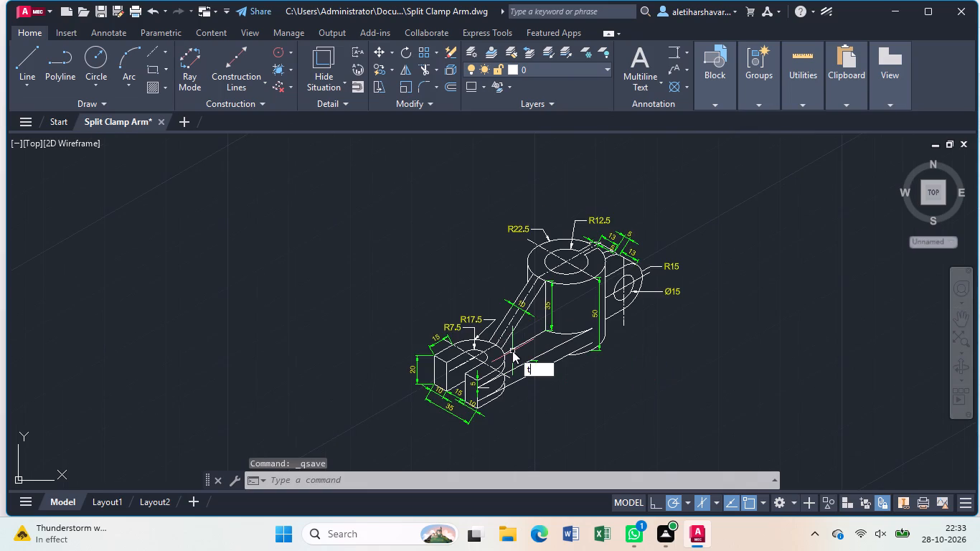
{"action": "key", "text": "r"}
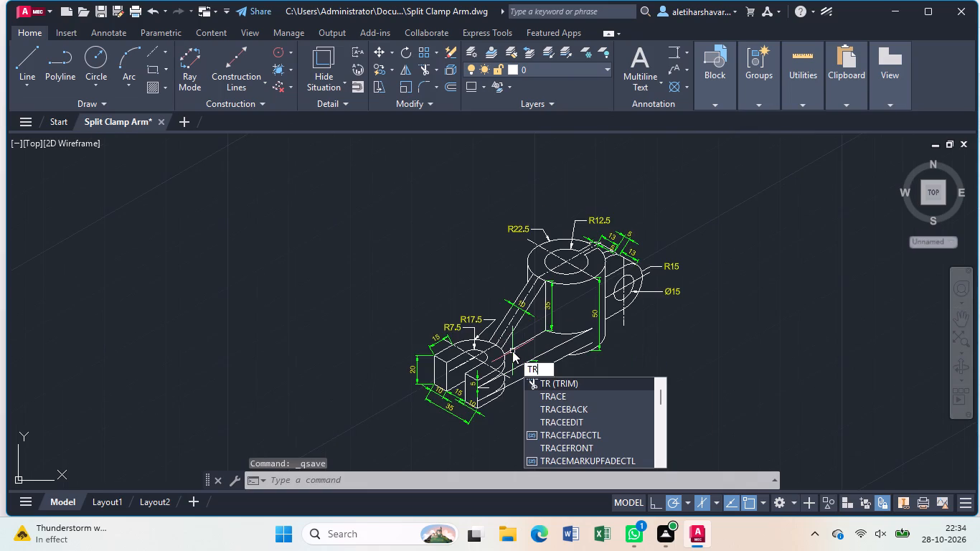
{"action": "key", "text": "Return"}
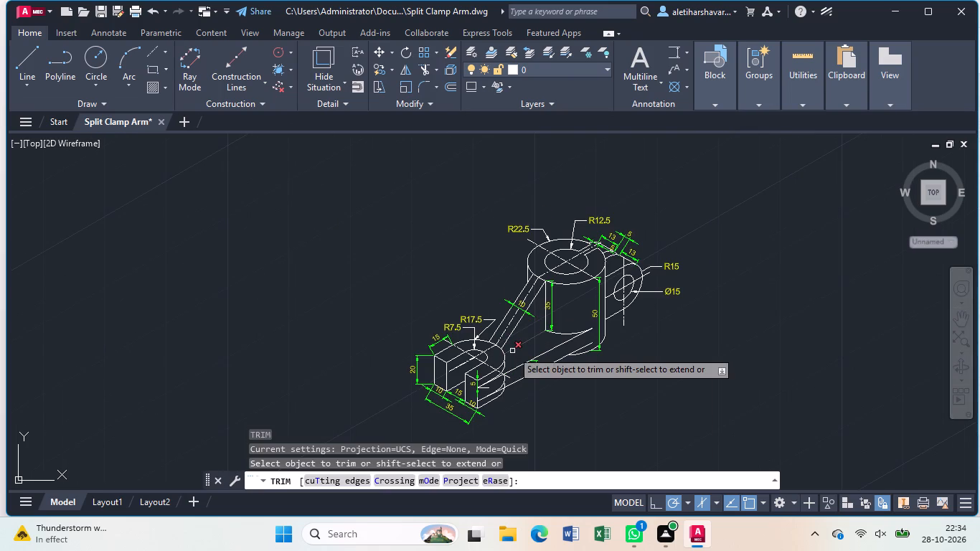
{"action": "left_click", "coordinate": [623, 319]}
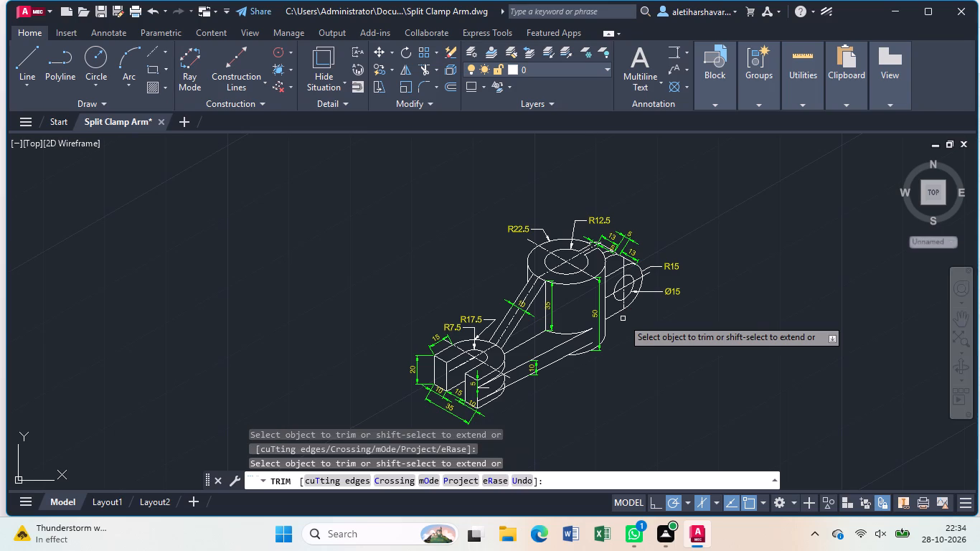
{"action": "left_click", "coordinate": [623, 261]}
{"action": "left_click", "coordinate": [623, 262]}
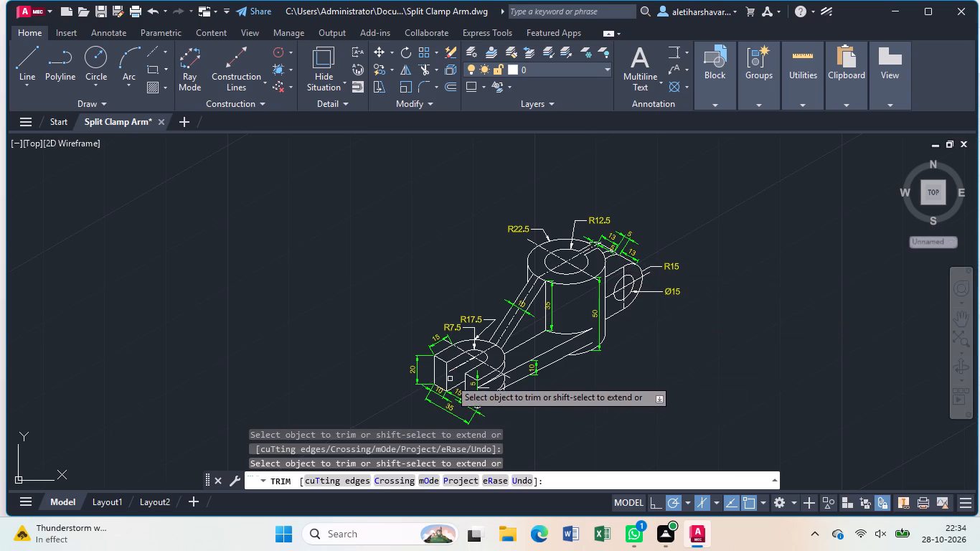
{"action": "key", "text": "Escape"}
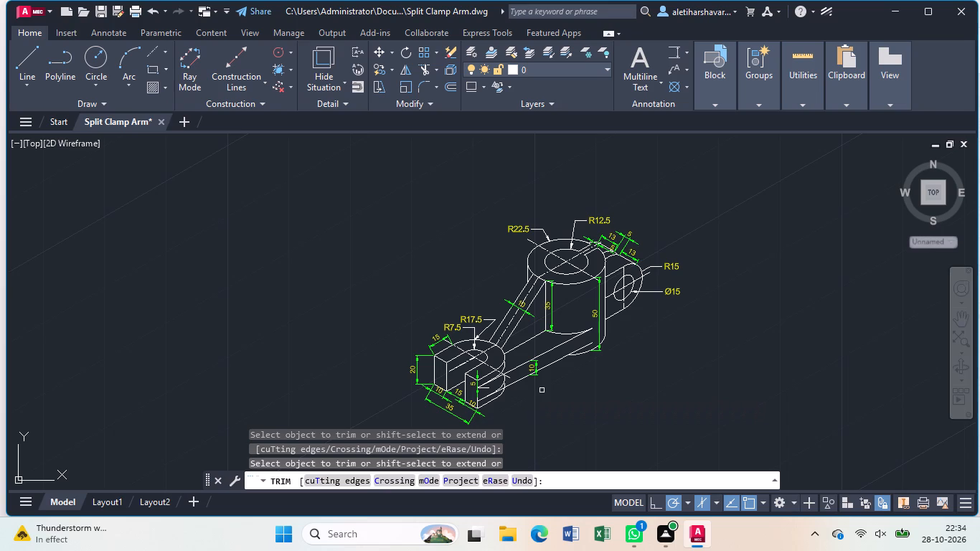
{"action": "middle_click_drag", "start_coordinate": [542, 375], "coordinate": [533, 367]}
{"action": "key", "text": "Escape"}
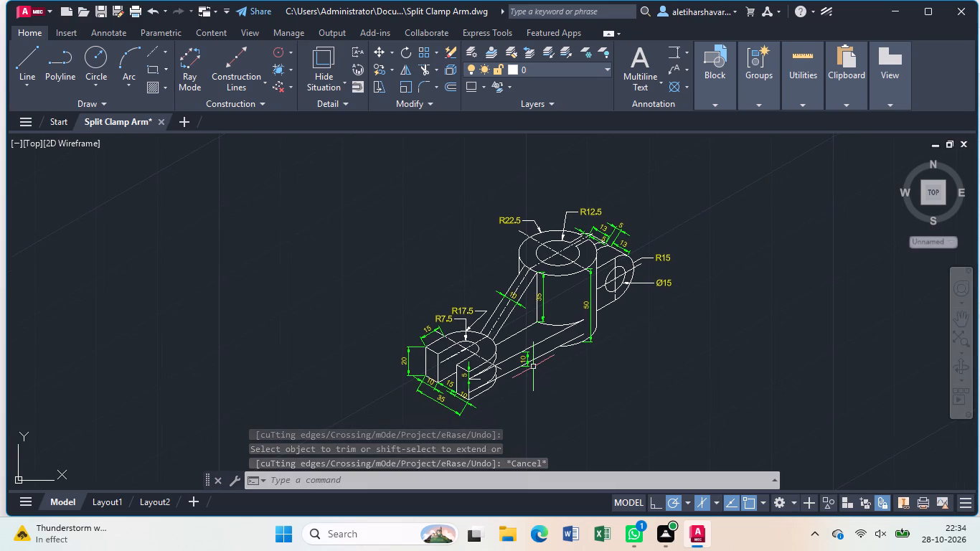
{"action": "key", "text": "Escape"}
{"action": "key", "text": "Escape"}
{"action": "key", "text": "Escape"}
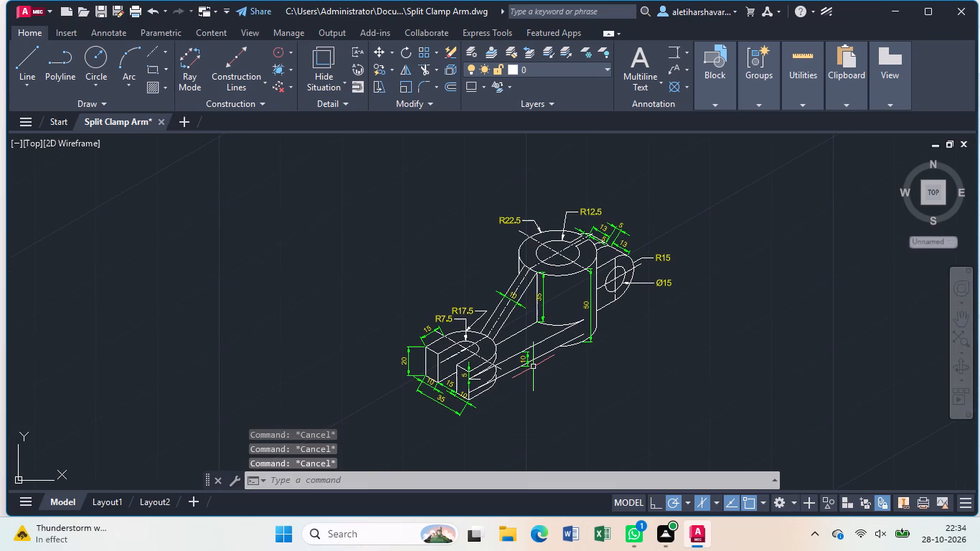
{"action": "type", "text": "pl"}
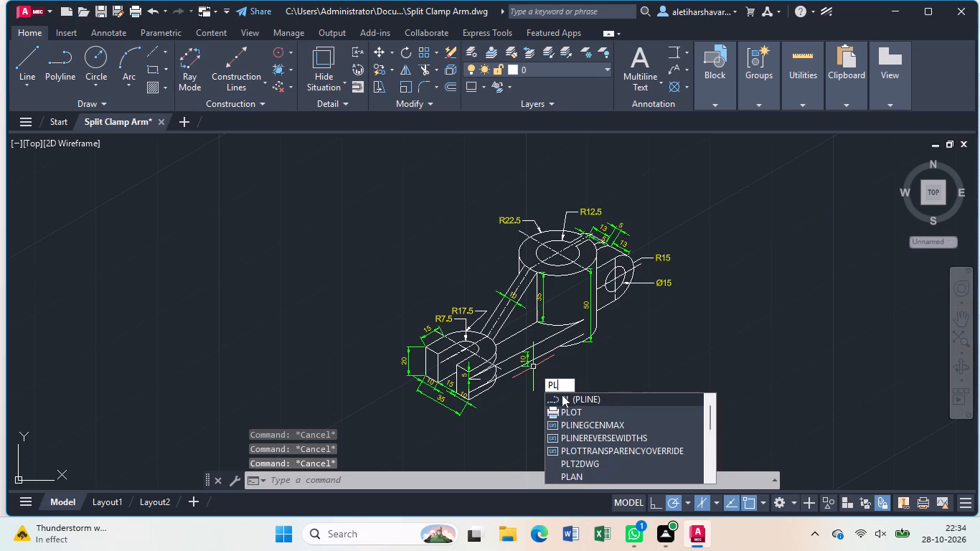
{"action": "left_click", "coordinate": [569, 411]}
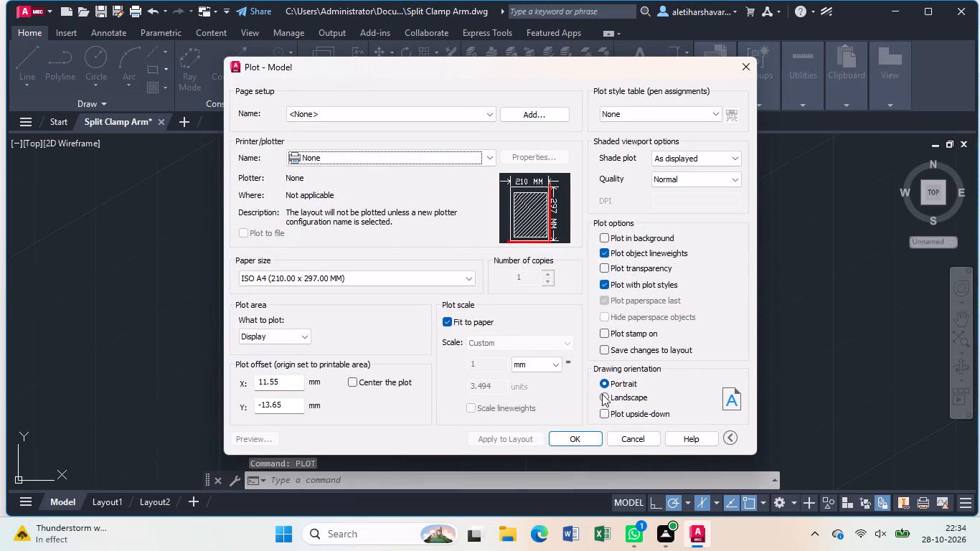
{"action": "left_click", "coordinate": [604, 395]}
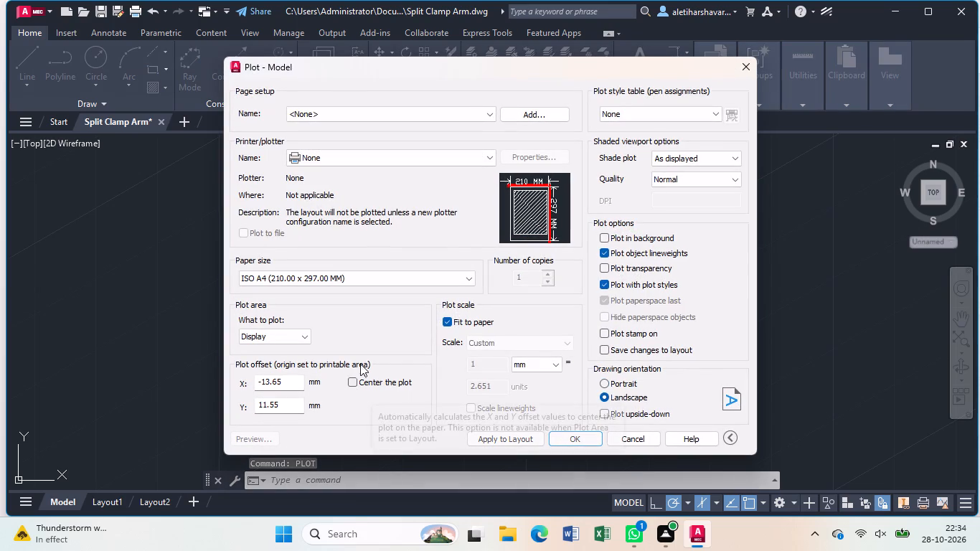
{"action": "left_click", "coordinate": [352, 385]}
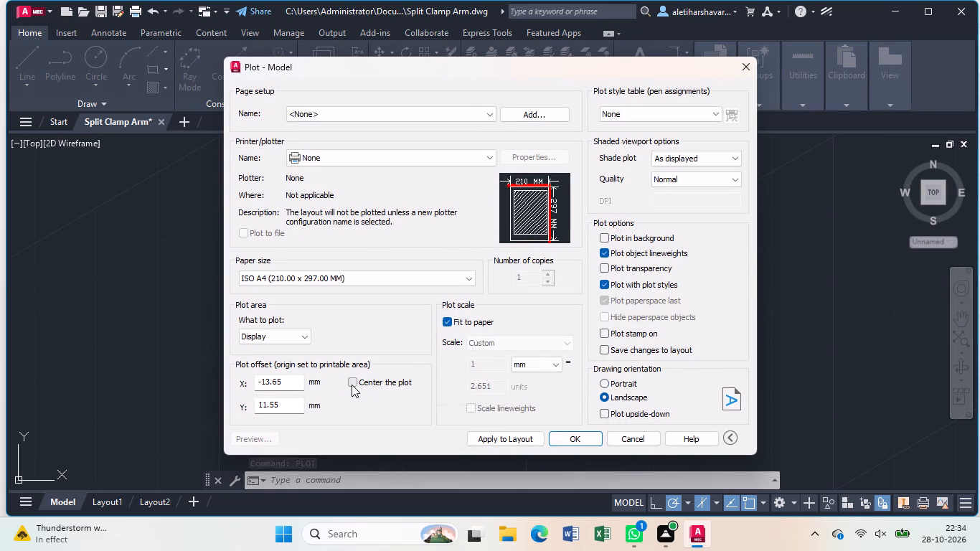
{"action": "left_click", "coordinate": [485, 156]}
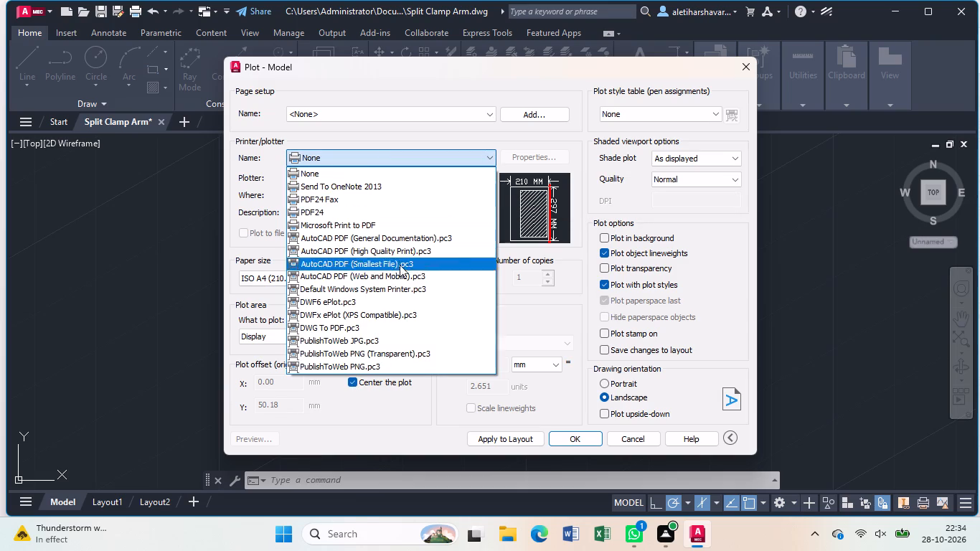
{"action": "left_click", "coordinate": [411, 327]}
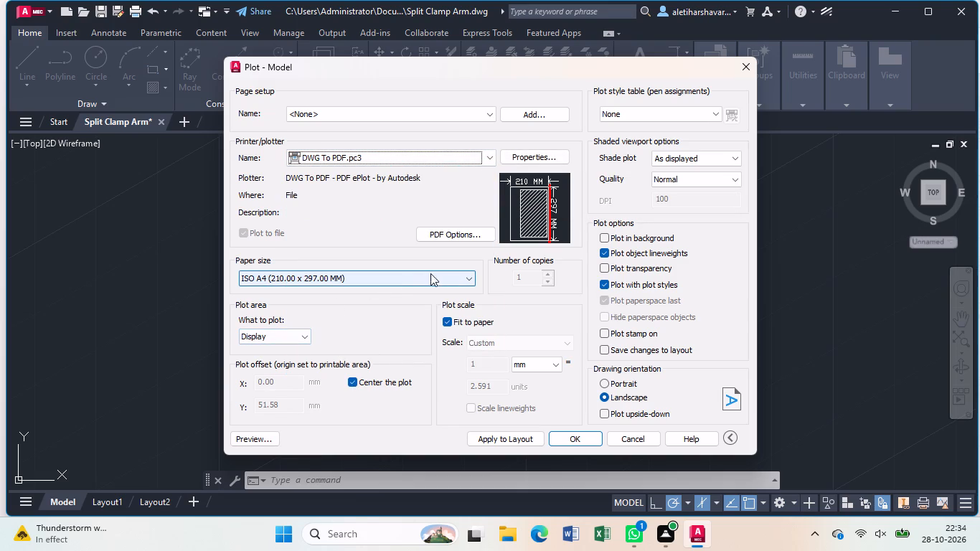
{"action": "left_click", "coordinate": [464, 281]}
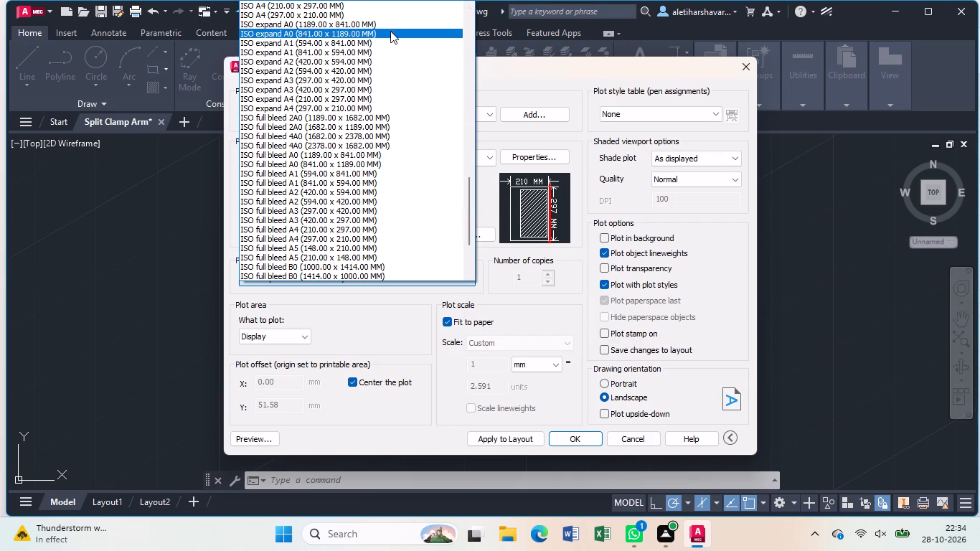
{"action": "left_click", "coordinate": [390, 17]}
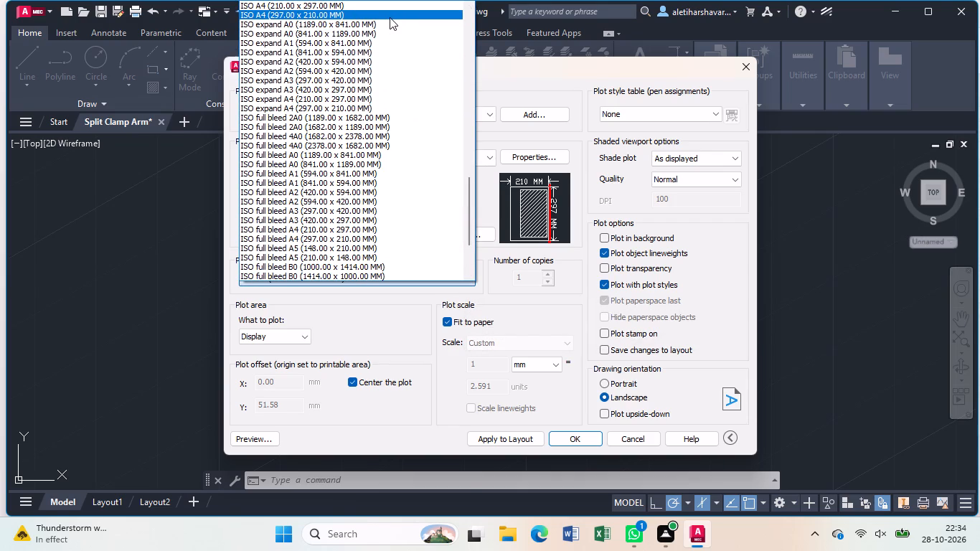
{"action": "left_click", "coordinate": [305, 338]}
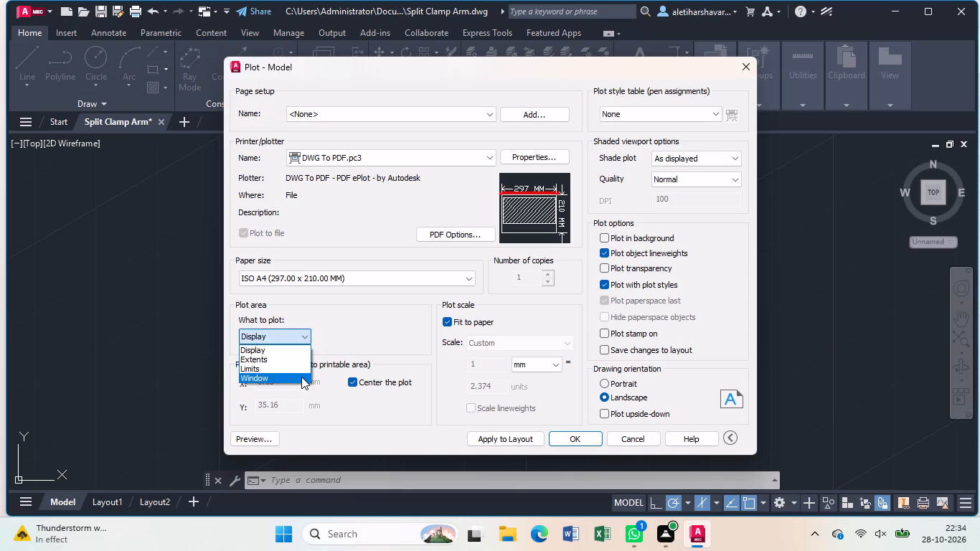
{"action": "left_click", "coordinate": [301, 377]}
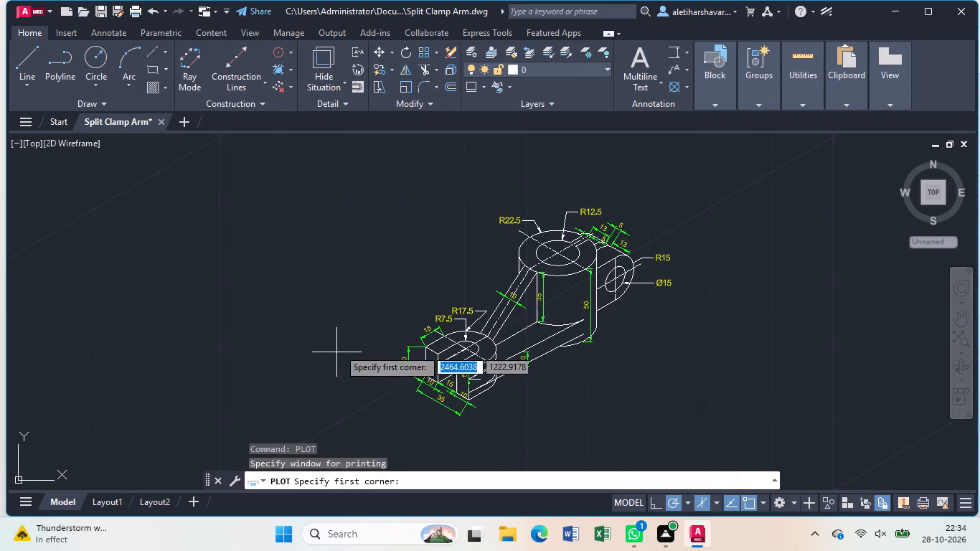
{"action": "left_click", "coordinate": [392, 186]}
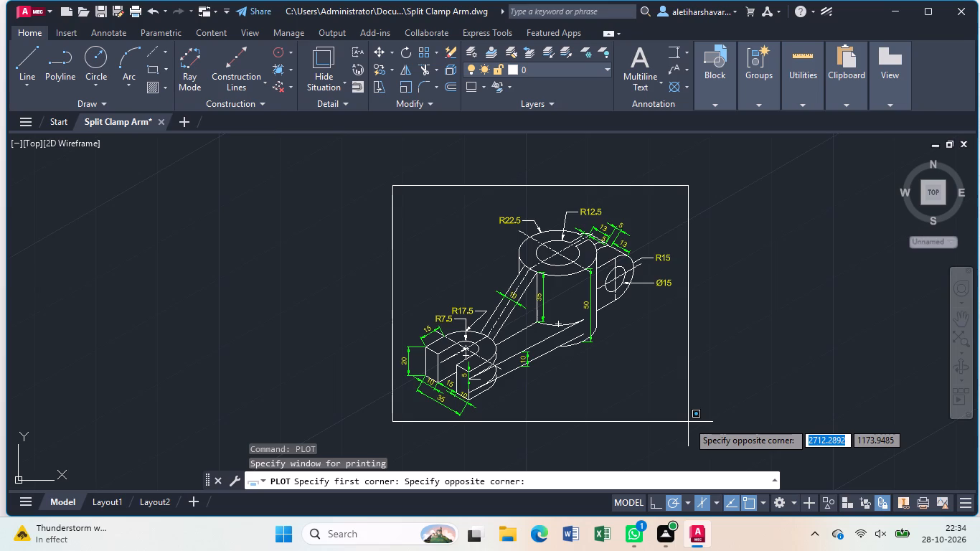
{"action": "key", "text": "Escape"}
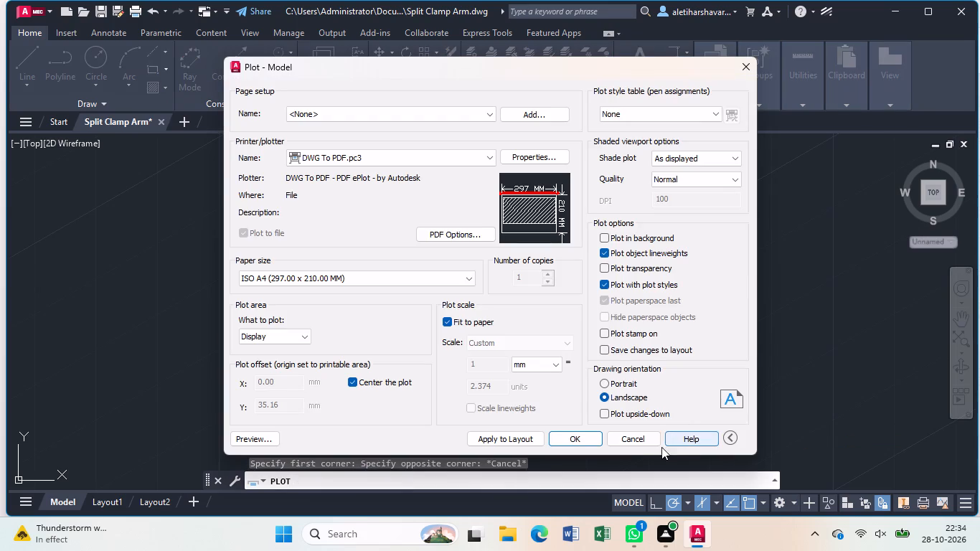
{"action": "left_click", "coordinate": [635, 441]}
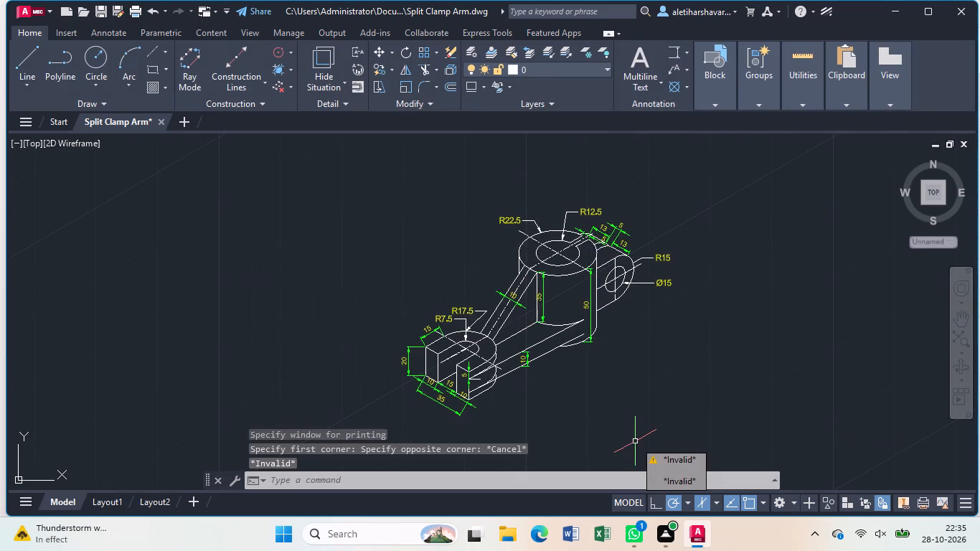
Modify the AM_ISO dimension style to a text height of 6 and set it as the current style.
{"action": "key", "text": "d"}
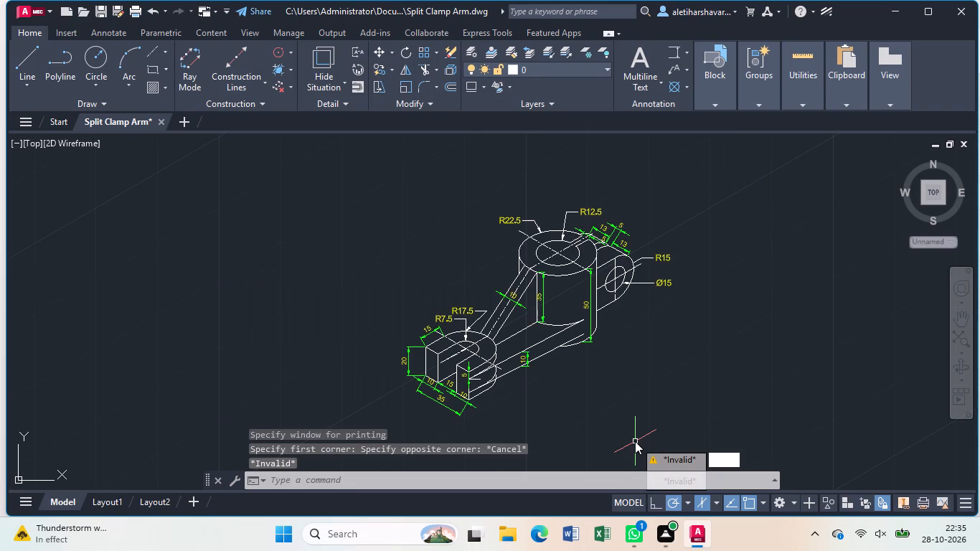
{"action": "key", "text": "Return"}
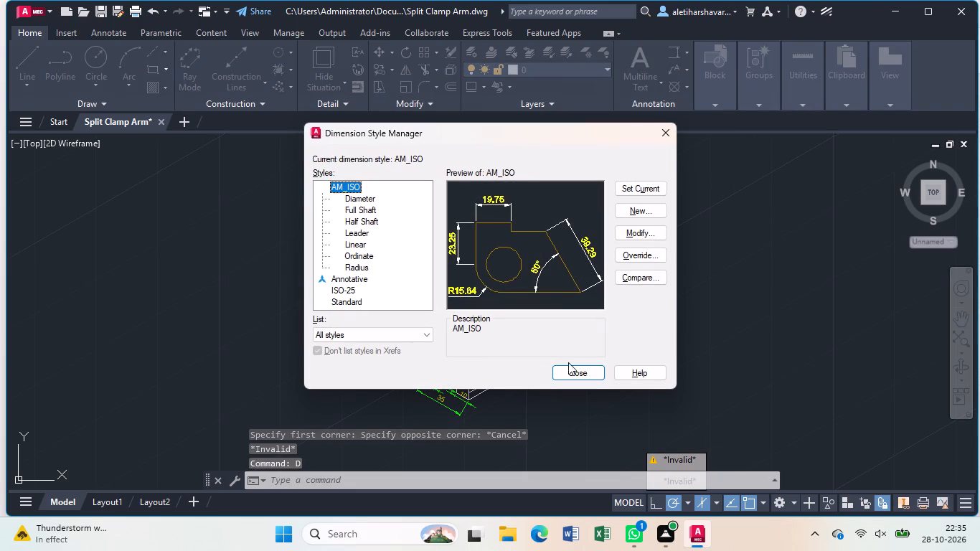
{"action": "left_click", "coordinate": [644, 232]}
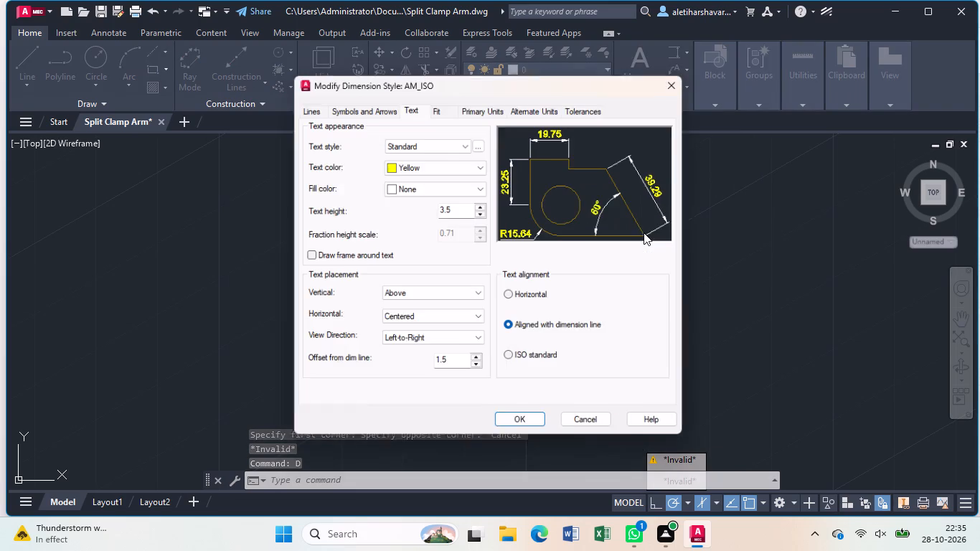
{"action": "left_click", "coordinate": [463, 211]}
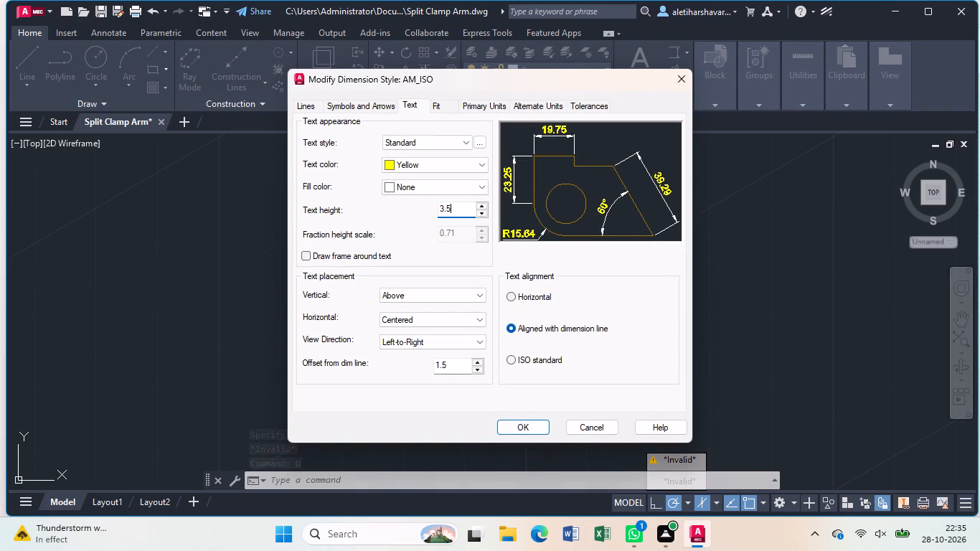
{"action": "key", "text": "BackSpace"}
{"action": "key", "text": "BackSpace"}
{"action": "key", "text": "BackSpace"}
{"action": "key", "text": "6"}
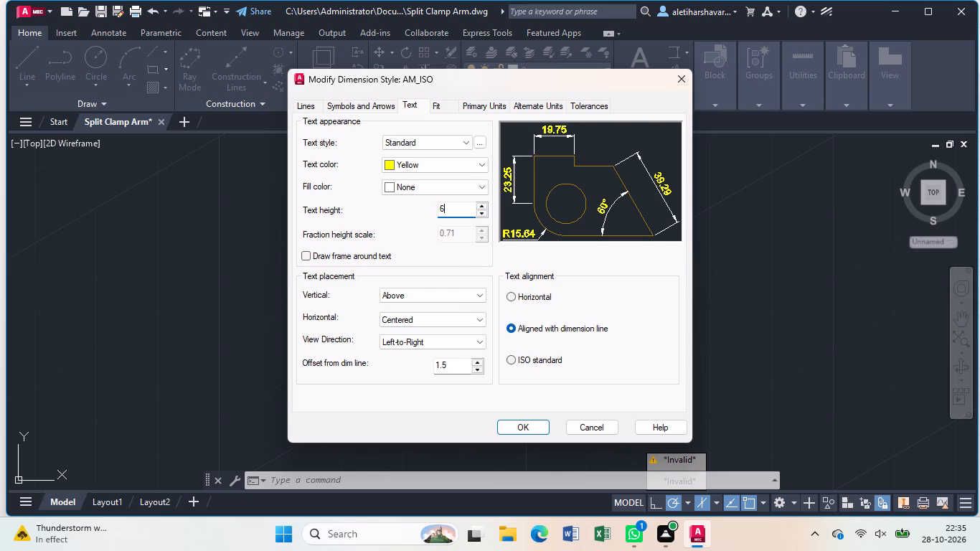
{"action": "key", "text": "Return"}
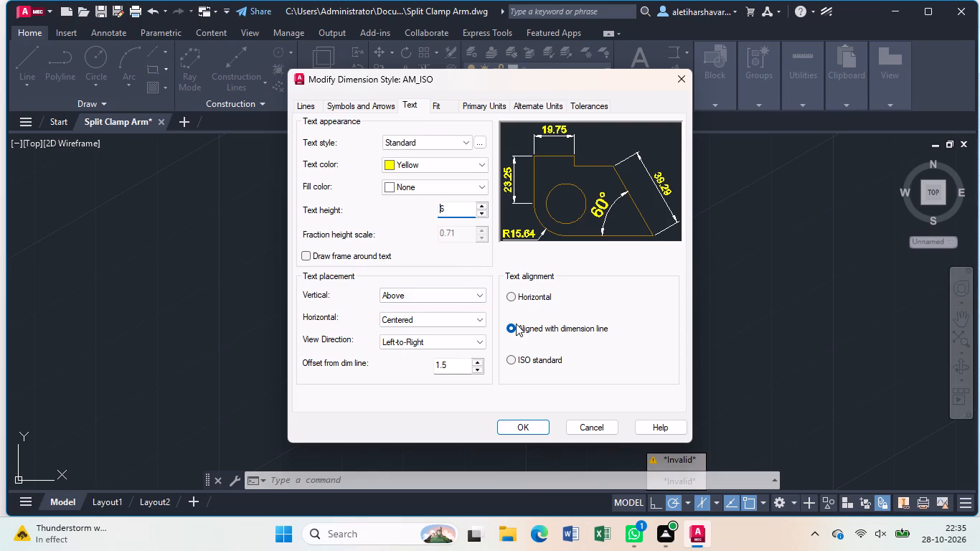
{"action": "left_click", "coordinate": [529, 426]}
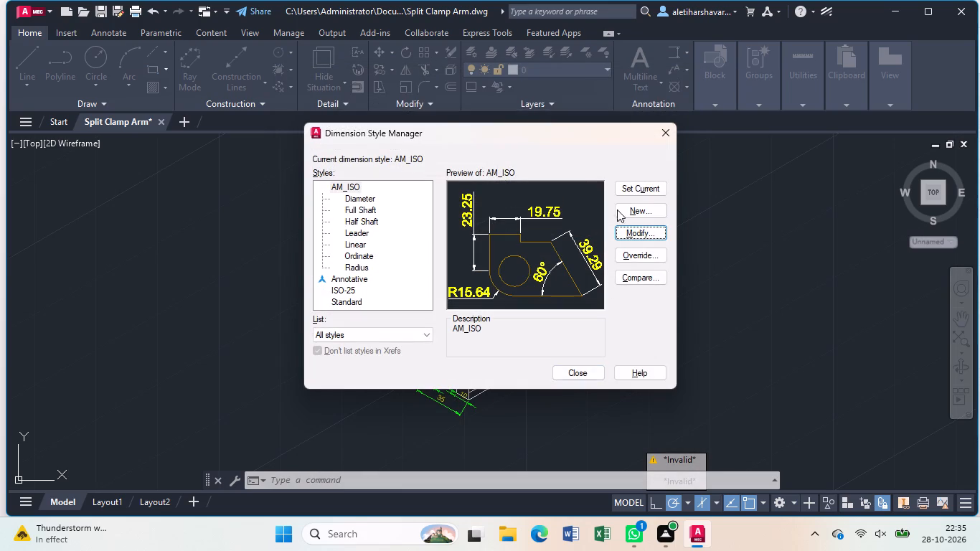
{"action": "left_click", "coordinate": [631, 184]}
{"action": "left_click", "coordinate": [590, 371]}
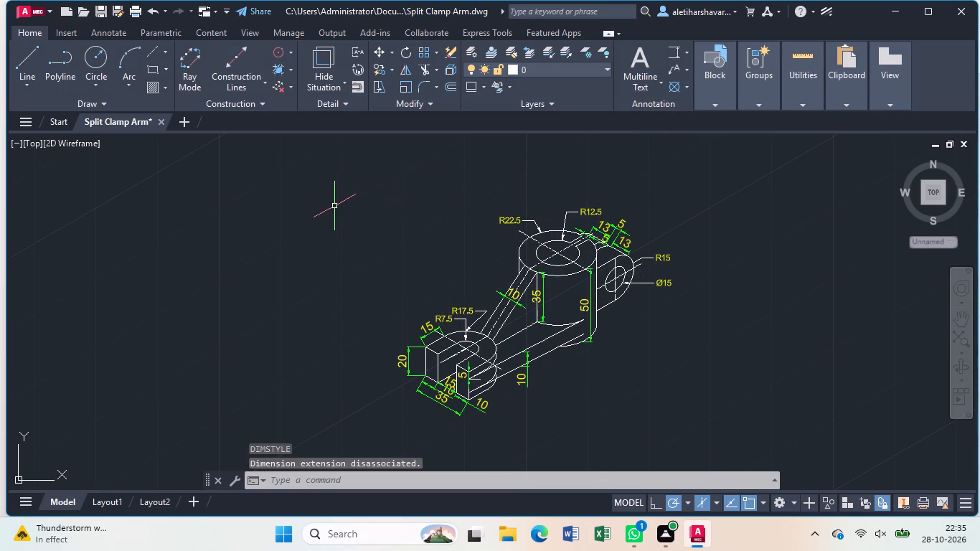
Set up a centered landscape plot on ISO A4 (297.00 x 210.00 MM) paper using the DWG To PDF.pc3 plotter.
{"action": "type", "text": "pl"}
{"action": "left_click", "coordinate": [413, 306]}
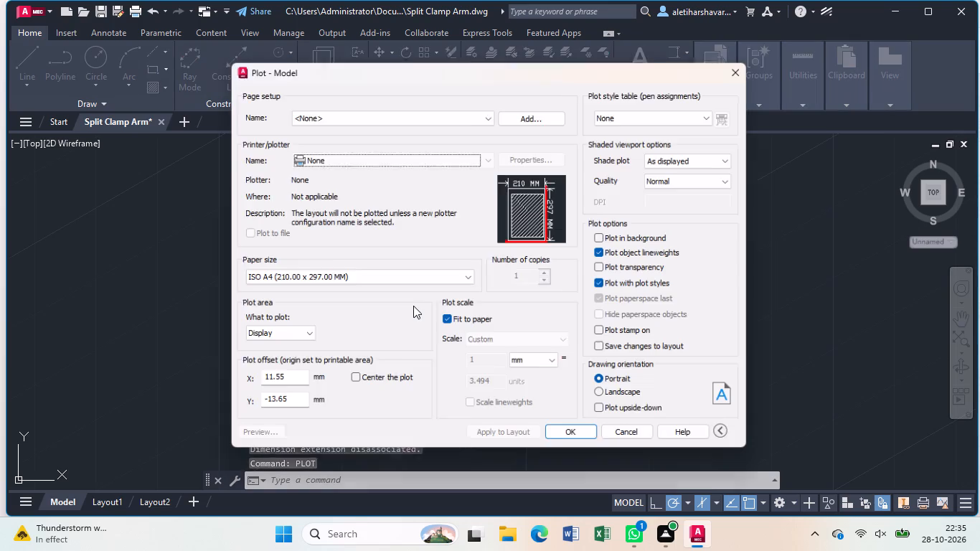
{"action": "left_click", "coordinate": [603, 395]}
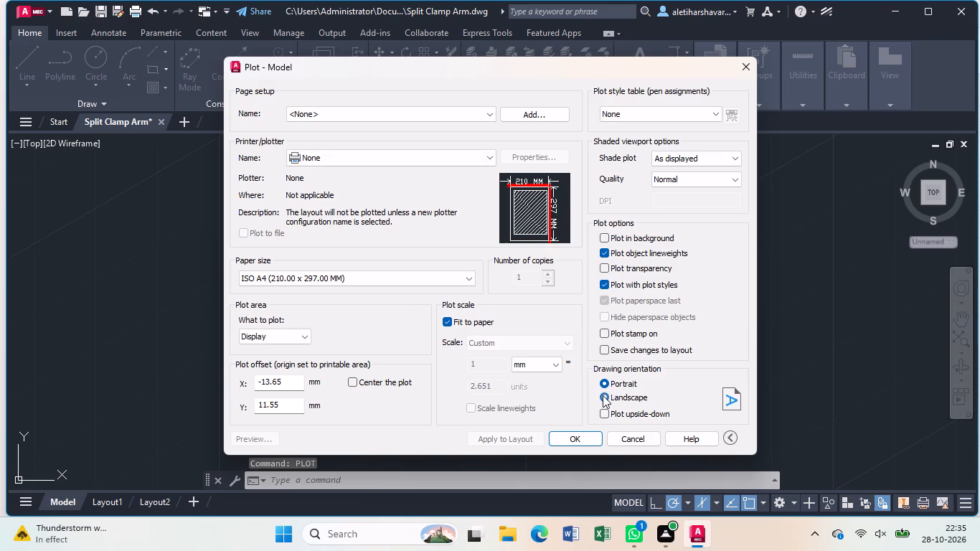
{"action": "left_click", "coordinate": [354, 382]}
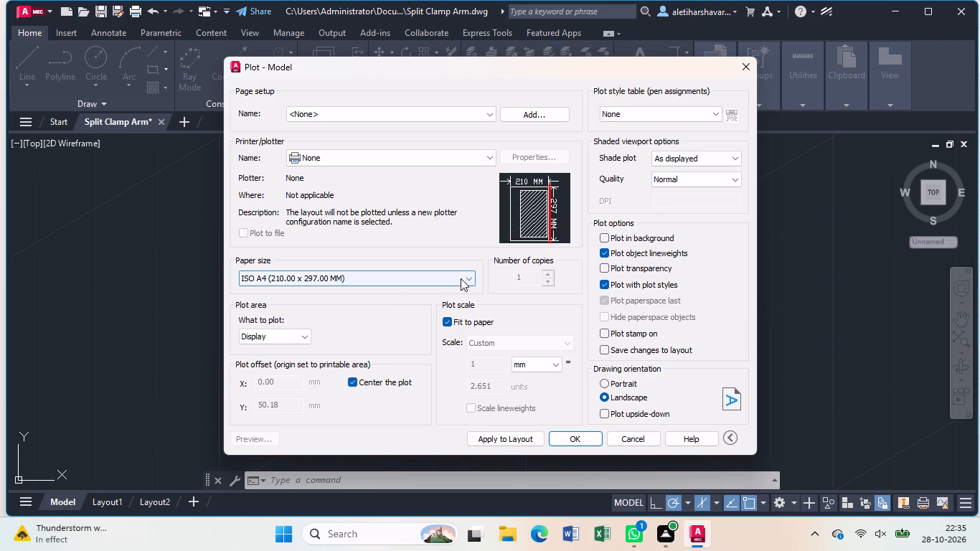
{"action": "left_click", "coordinate": [467, 277]}
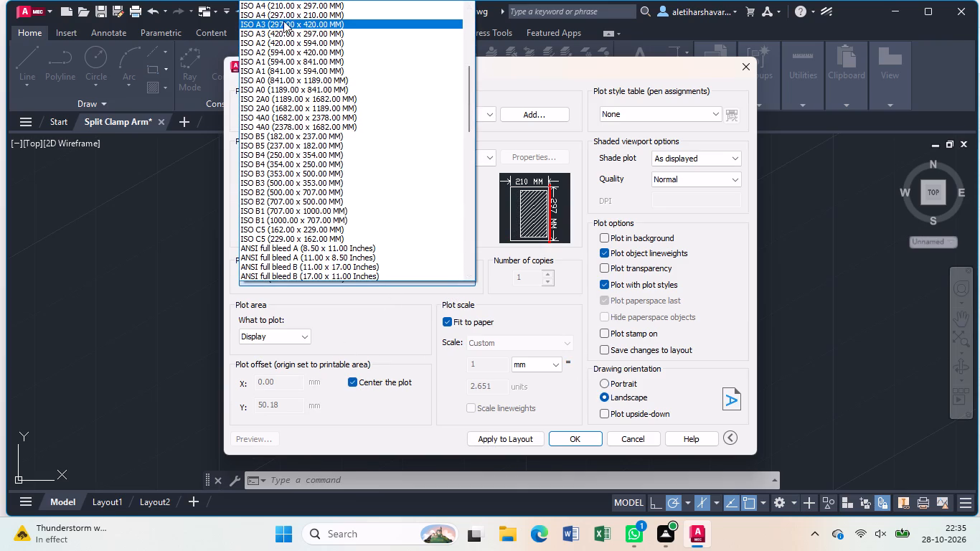
{"action": "left_click", "coordinate": [283, 17]}
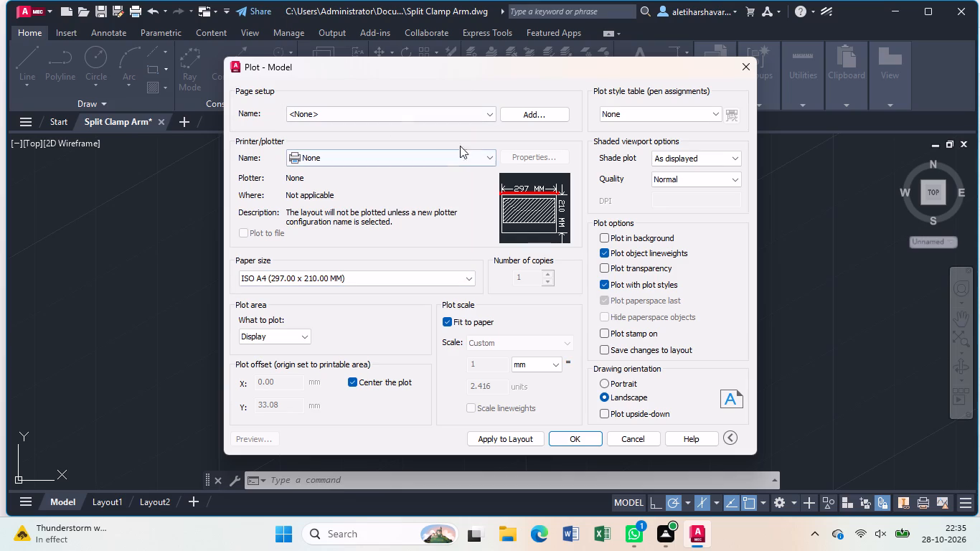
{"action": "left_click", "coordinate": [491, 158]}
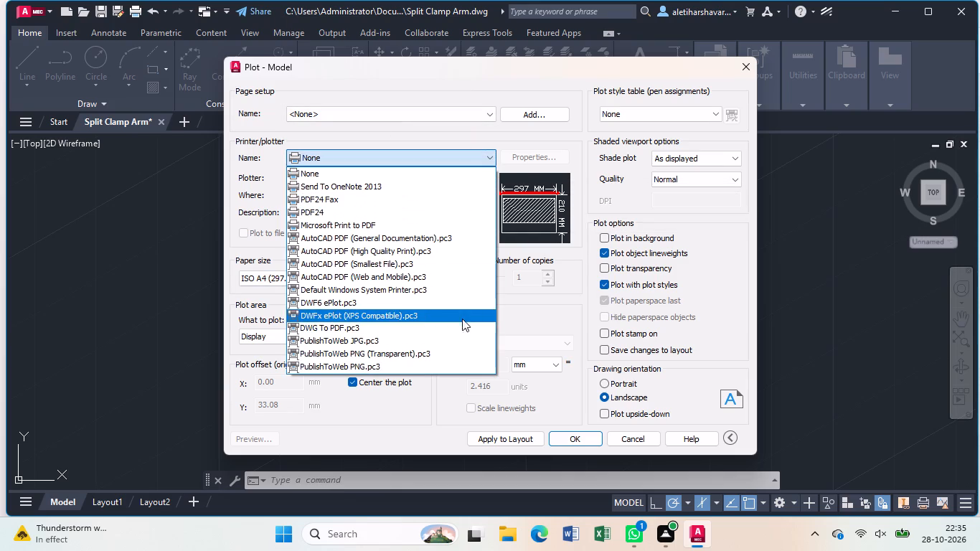
{"action": "left_click", "coordinate": [463, 330]}
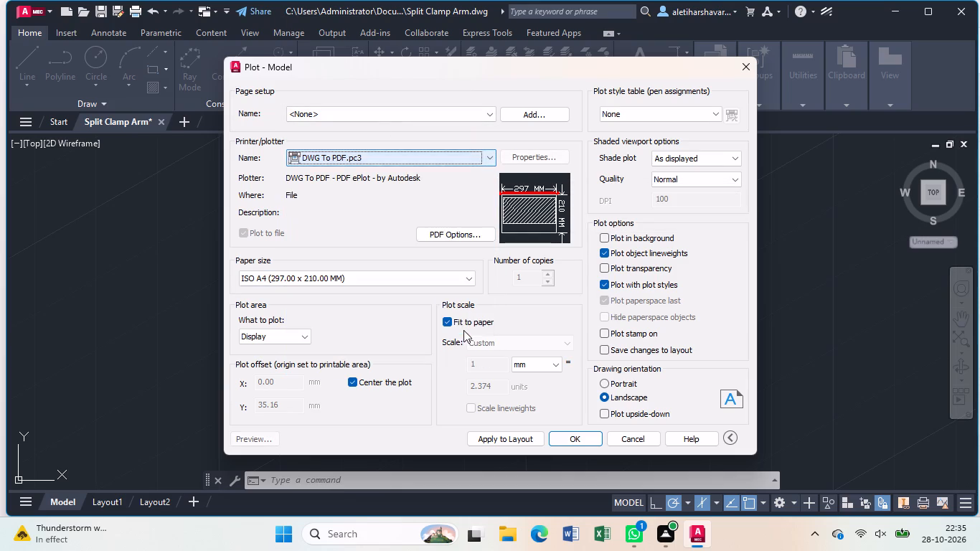
Define the plot area as a window enclosing the whole clamp arm view and all its dimensions.
{"action": "left_click", "coordinate": [303, 333]}
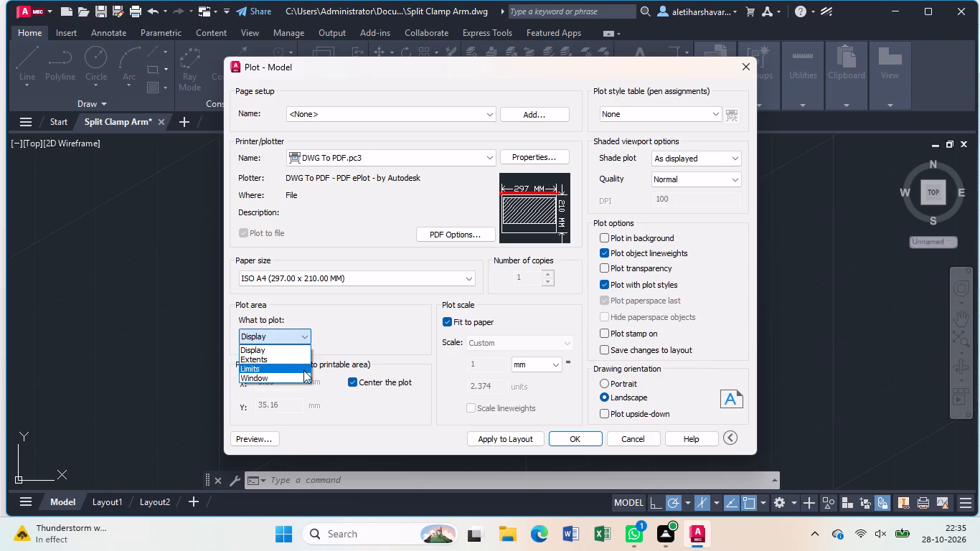
{"action": "left_click", "coordinate": [302, 379]}
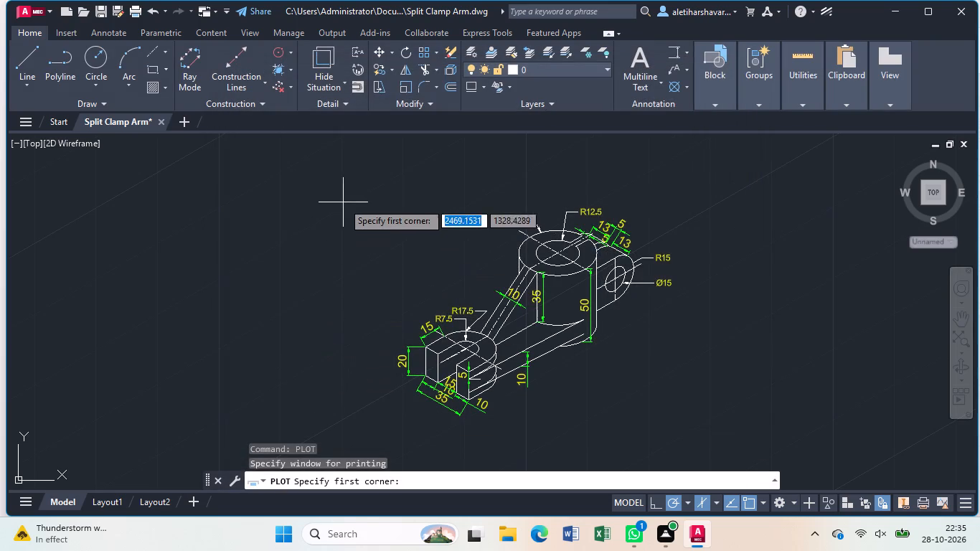
{"action": "left_click", "coordinate": [349, 169]}
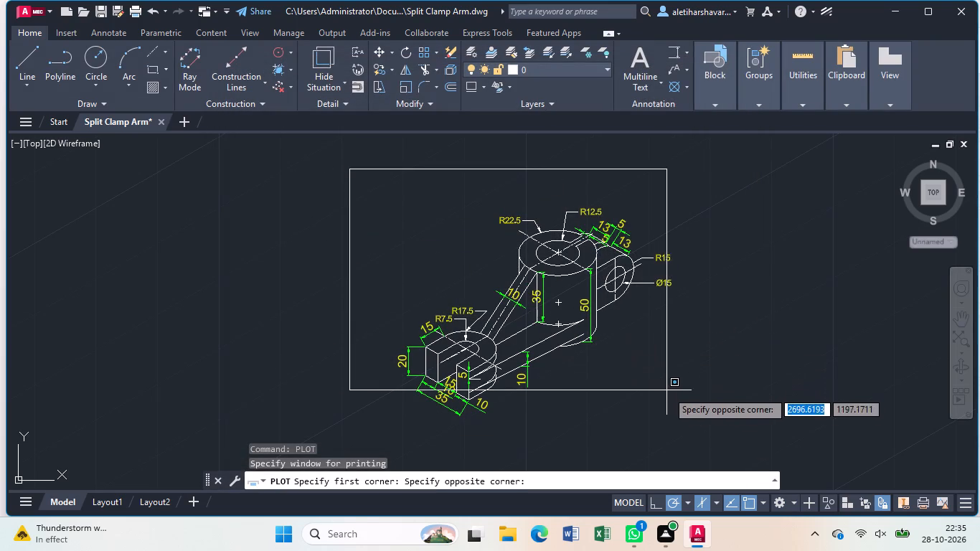
{"action": "left_click", "coordinate": [689, 425]}
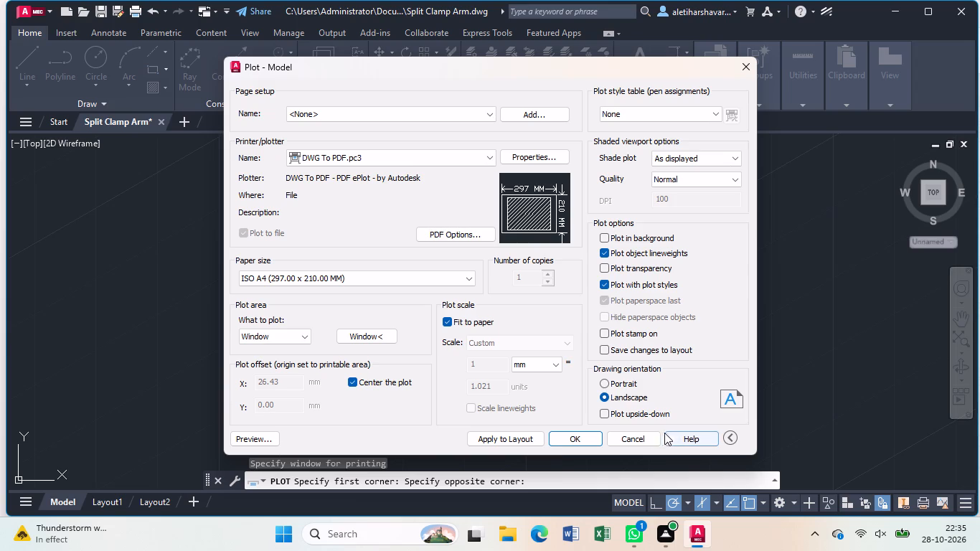
Plot the drawing and save it in Documents as Split Clamp Arm-Model.pdf.
{"action": "left_click", "coordinate": [574, 440]}
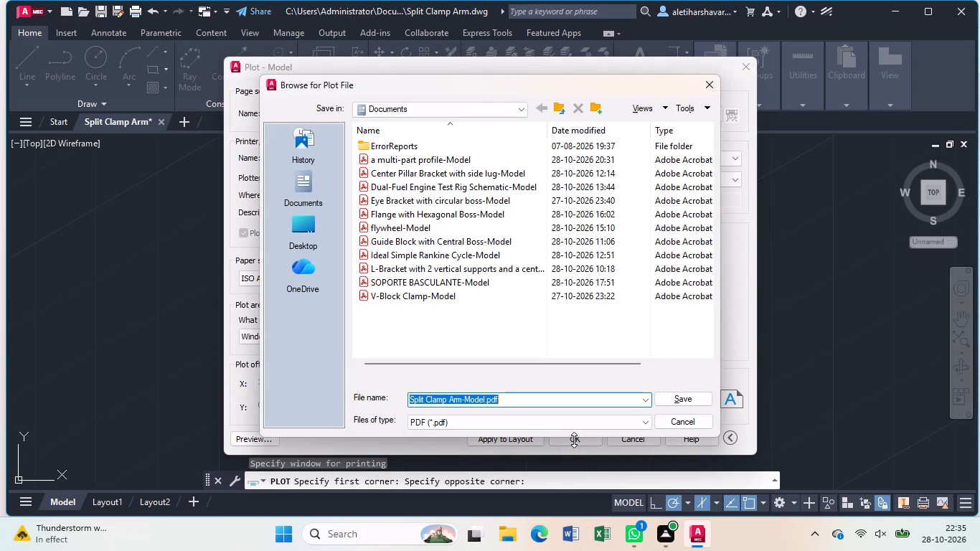
{"action": "left_click", "coordinate": [686, 397]}
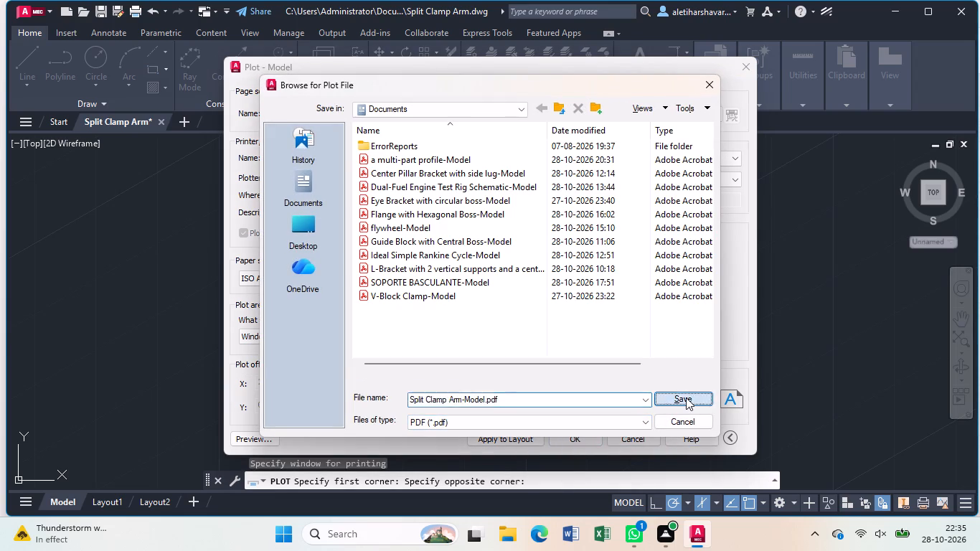